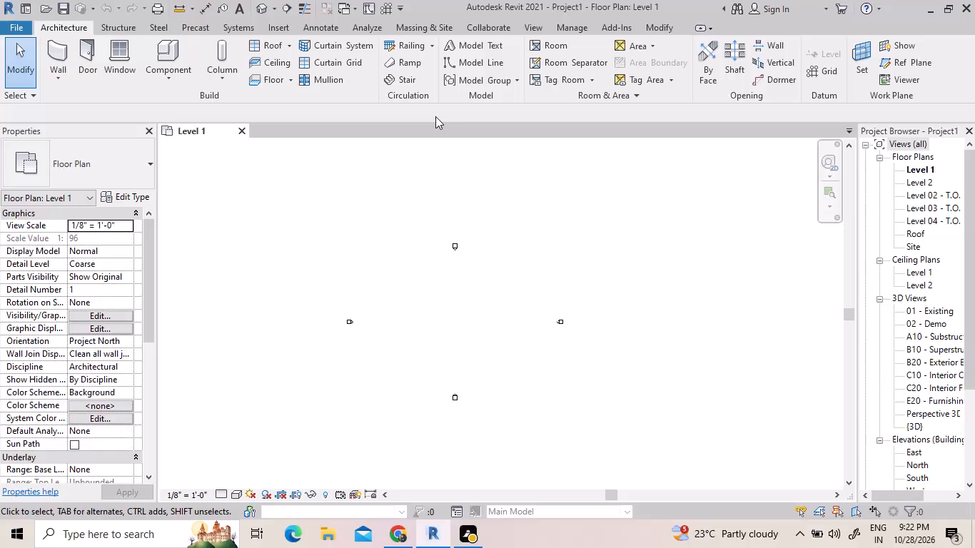
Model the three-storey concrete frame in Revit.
Close the currently open project.
left_click(11, 30)
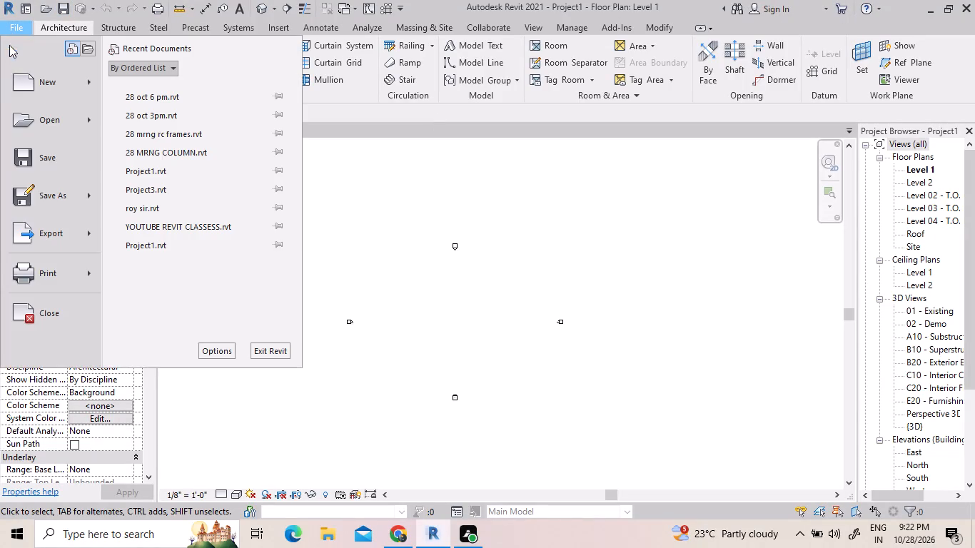
left_click(58, 313)
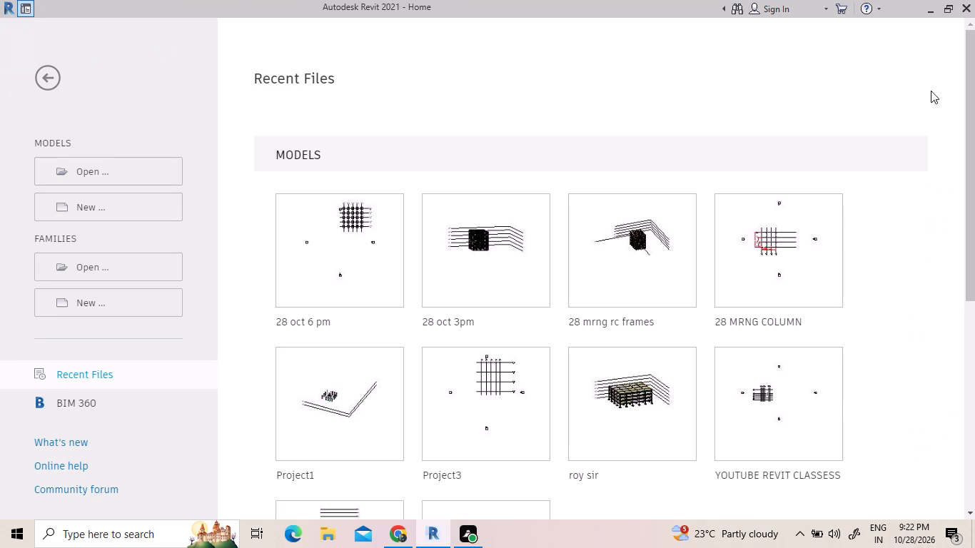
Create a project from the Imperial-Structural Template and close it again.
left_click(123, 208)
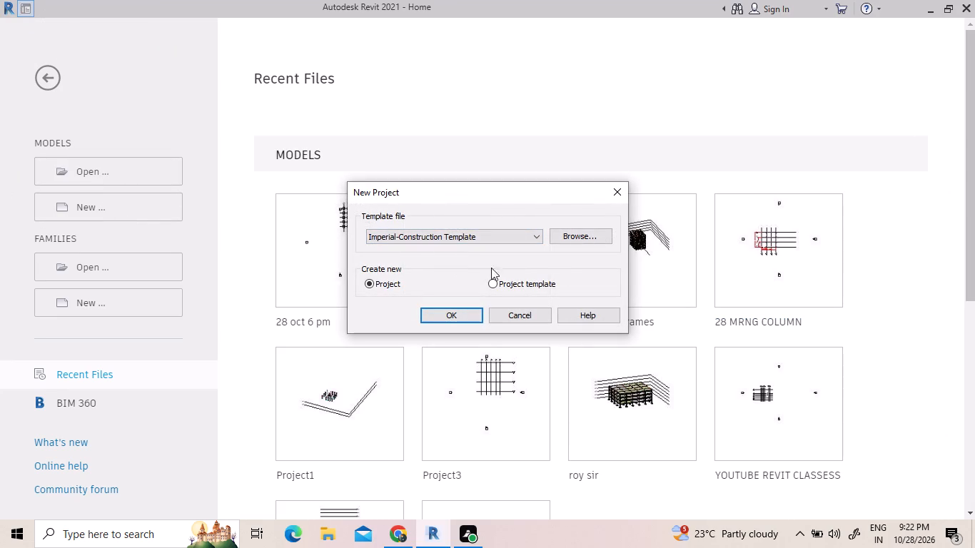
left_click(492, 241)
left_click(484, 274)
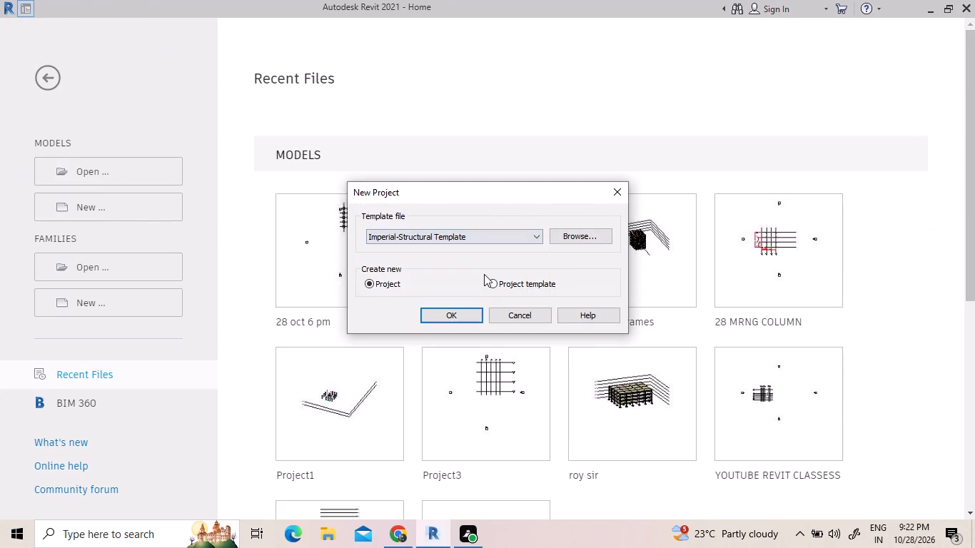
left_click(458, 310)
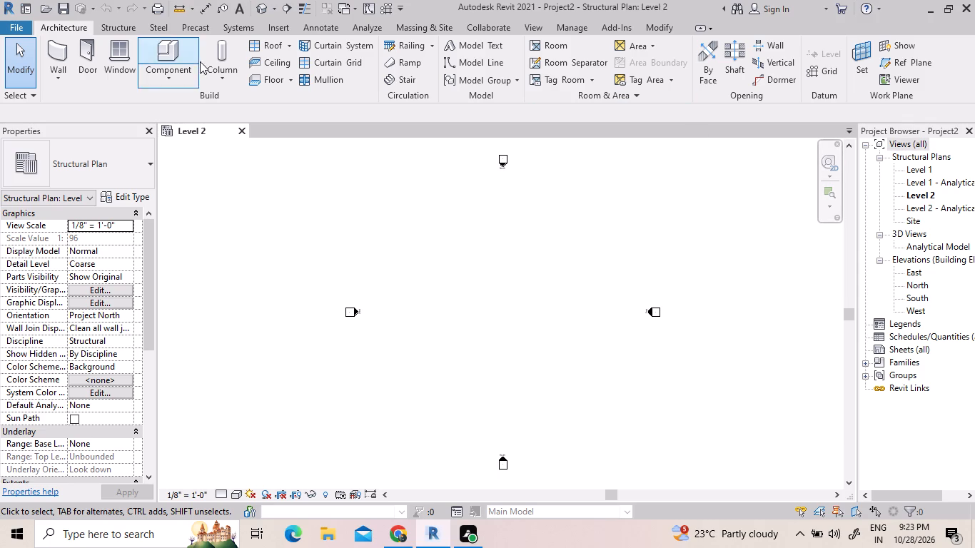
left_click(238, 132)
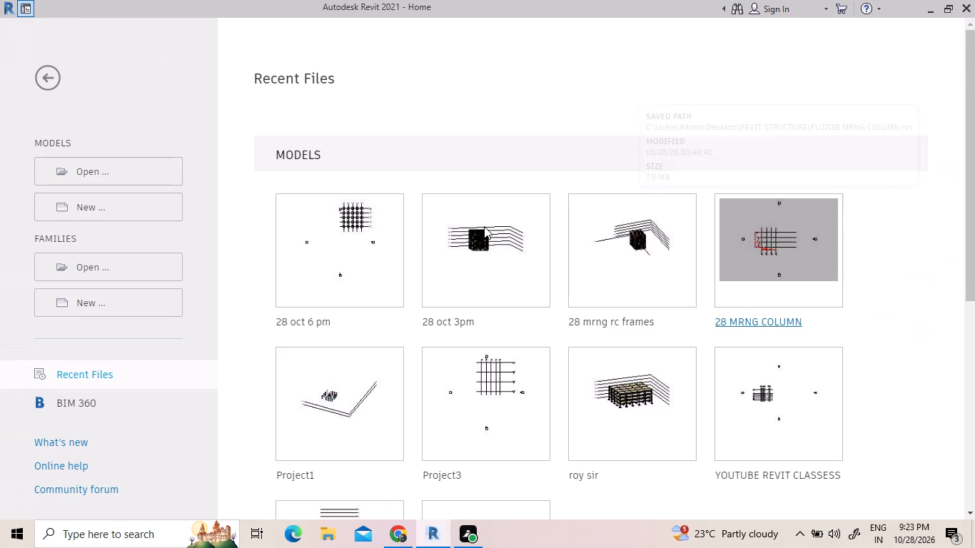
Create a new project from the Imperial-Structural Template.
left_click(165, 210)
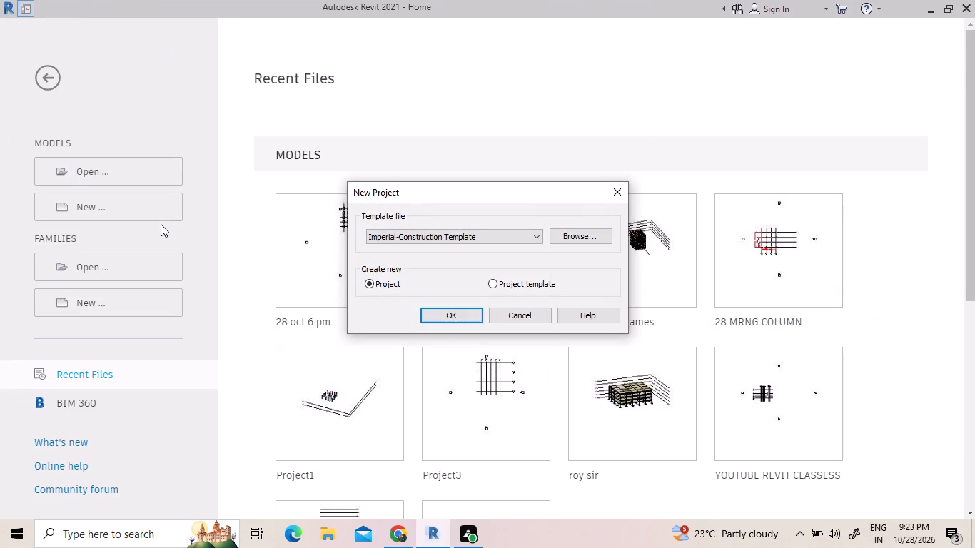
left_click(475, 245)
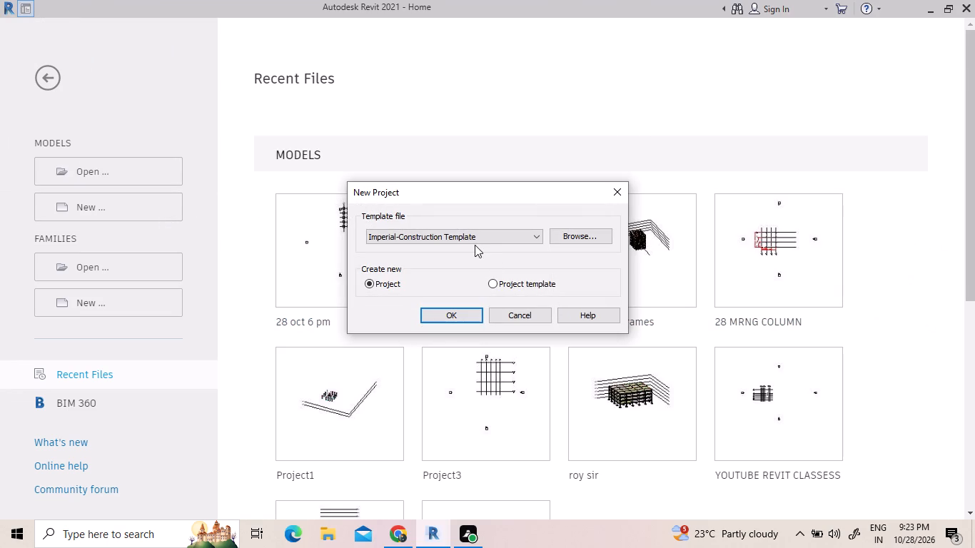
left_click(479, 233)
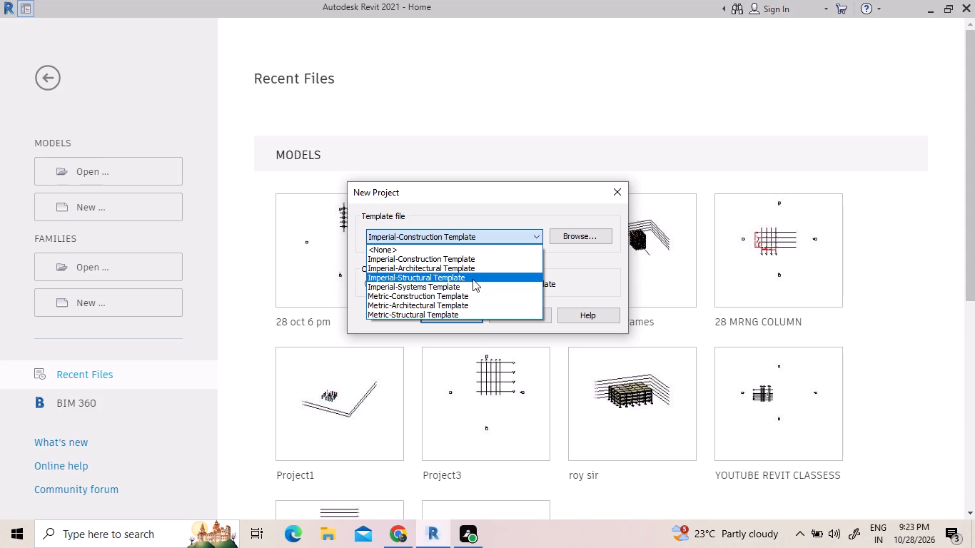
left_click(473, 279)
left_click(452, 312)
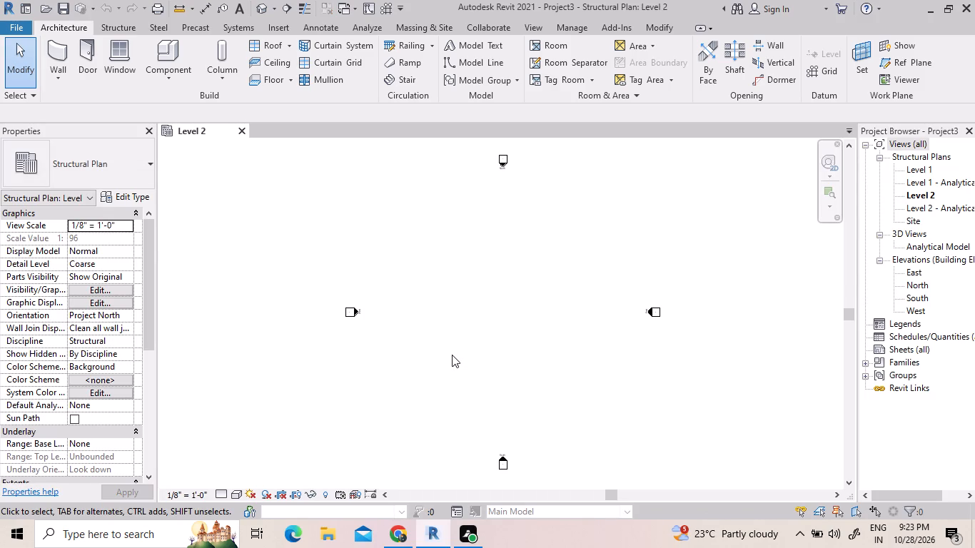
Open the East elevation and close the Level 2 structural plan view.
left_click(915, 276)
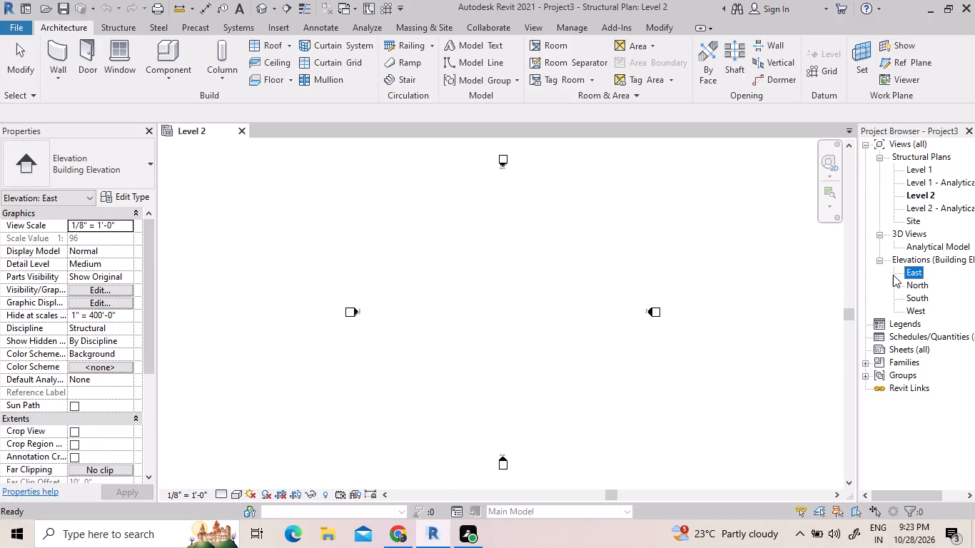
double_click(913, 275)
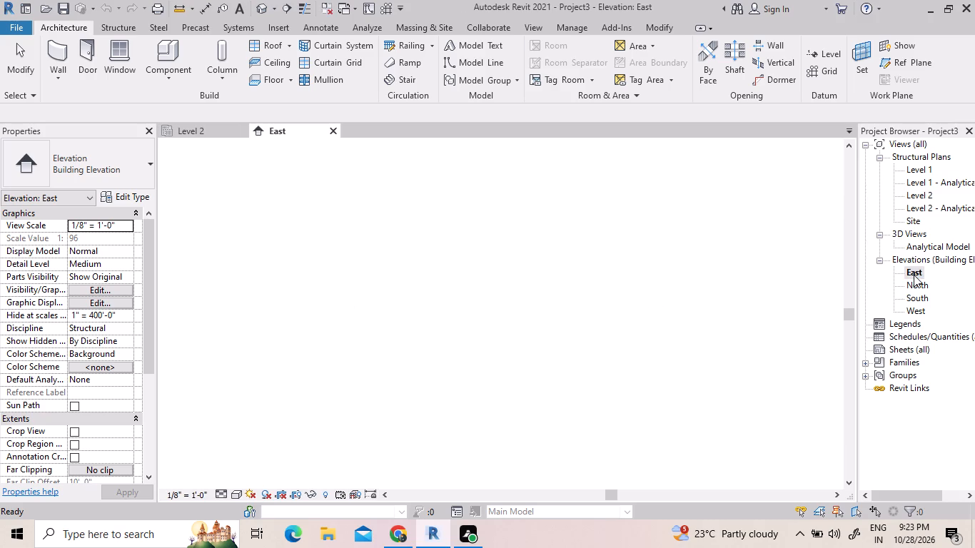
left_click(237, 128)
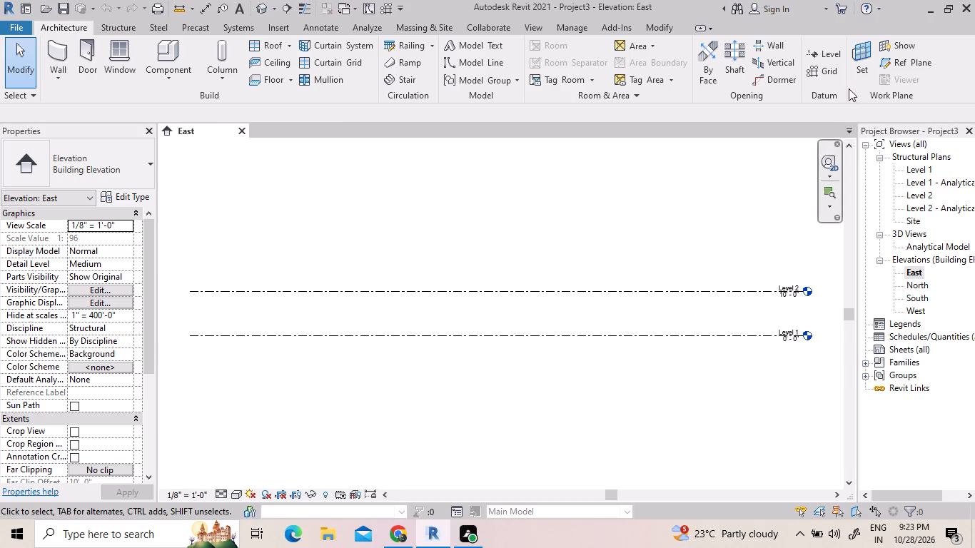
Add a level 10' 0" above Level 2 by picking the Level 2 line with an offset.
left_click(829, 61)
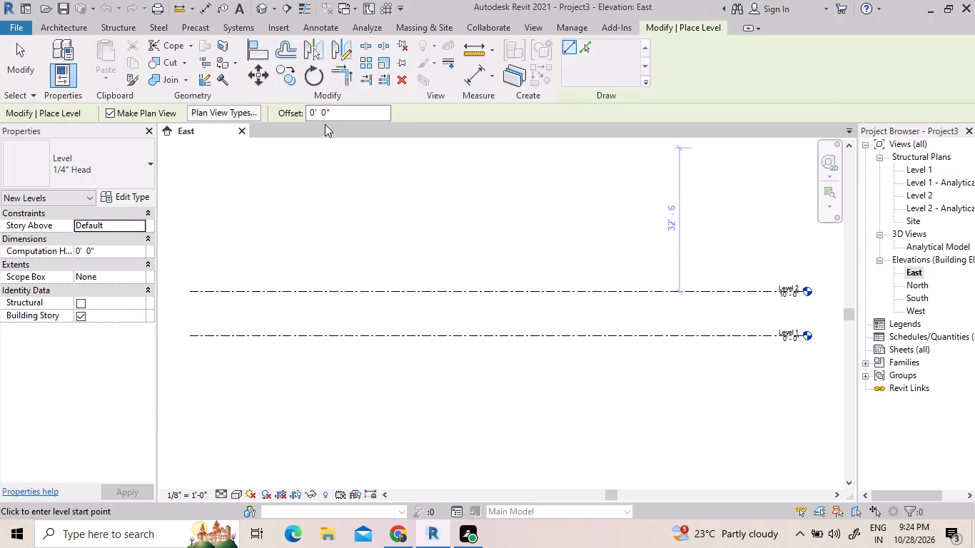
left_click(310, 112)
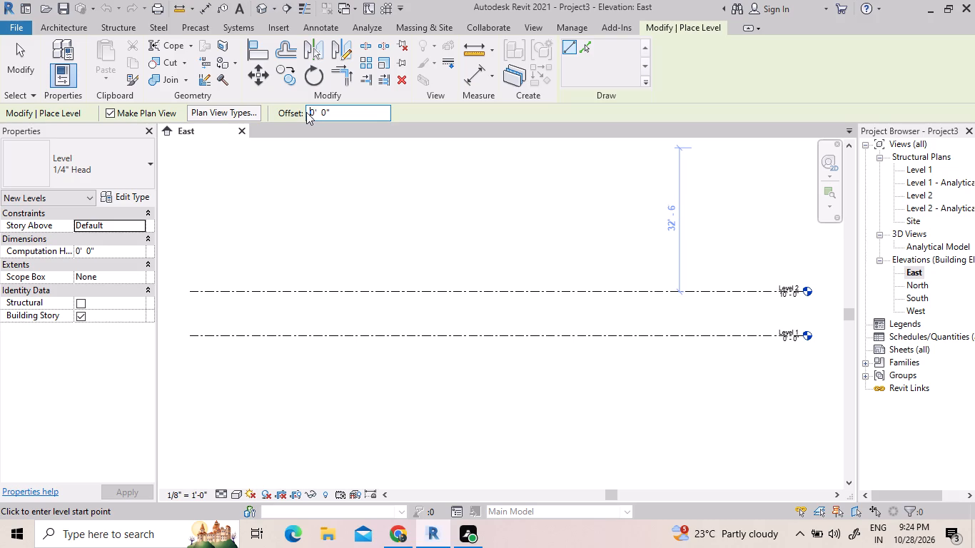
key("1")
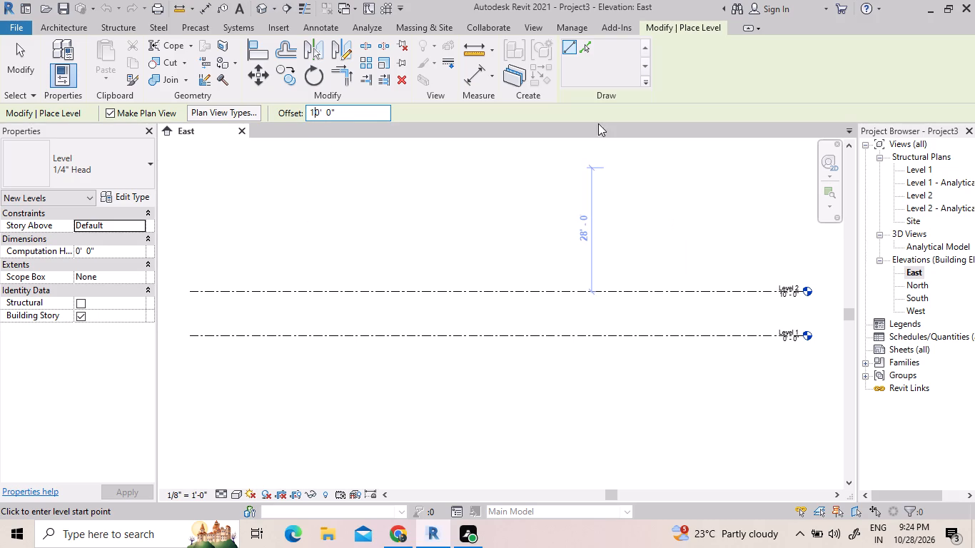
left_click(591, 48)
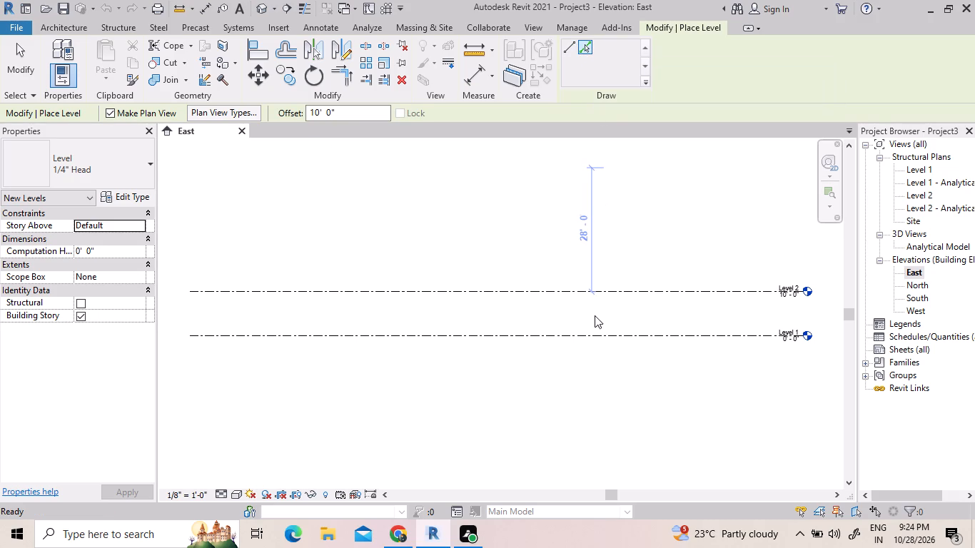
left_click(614, 291)
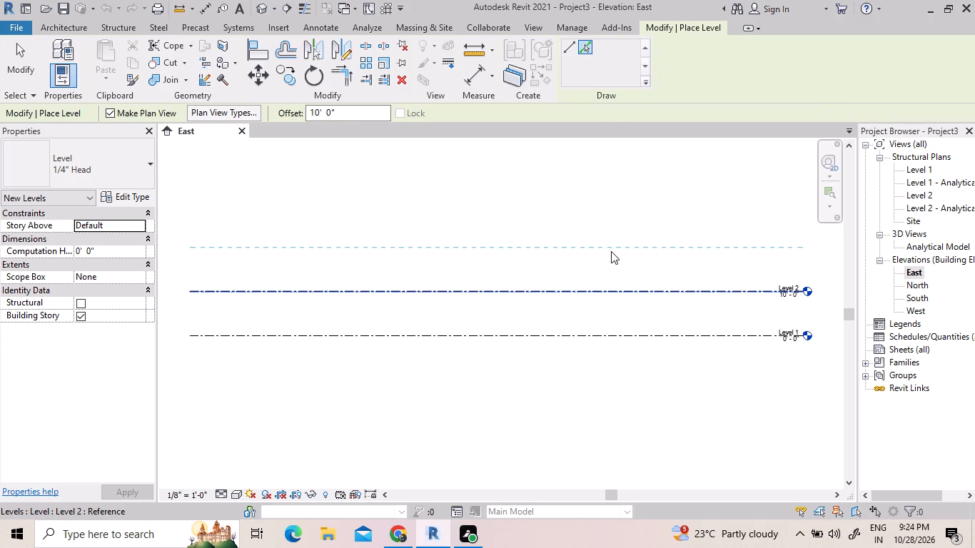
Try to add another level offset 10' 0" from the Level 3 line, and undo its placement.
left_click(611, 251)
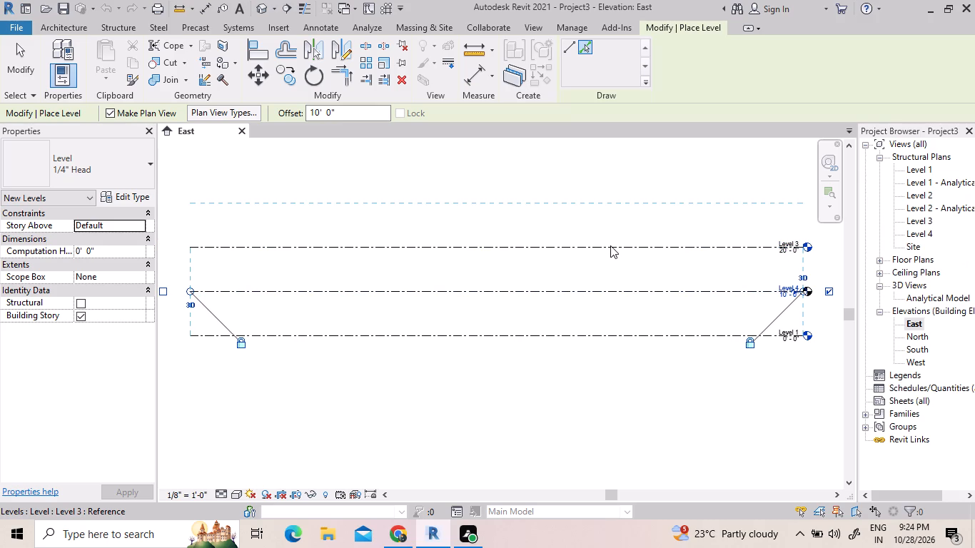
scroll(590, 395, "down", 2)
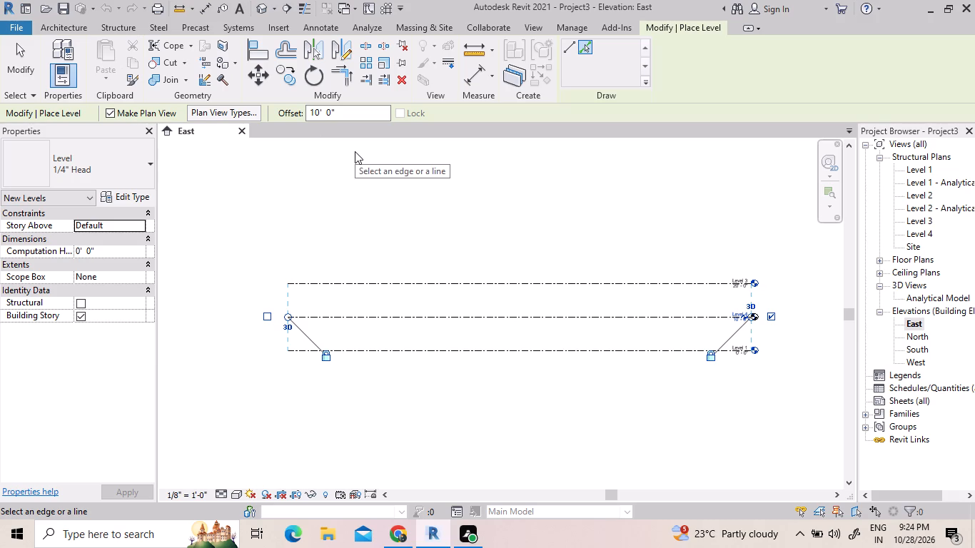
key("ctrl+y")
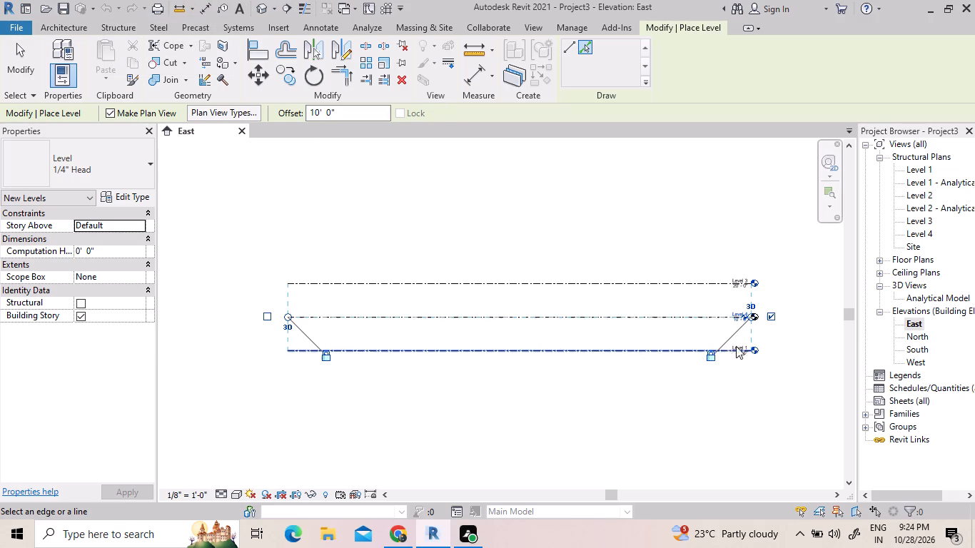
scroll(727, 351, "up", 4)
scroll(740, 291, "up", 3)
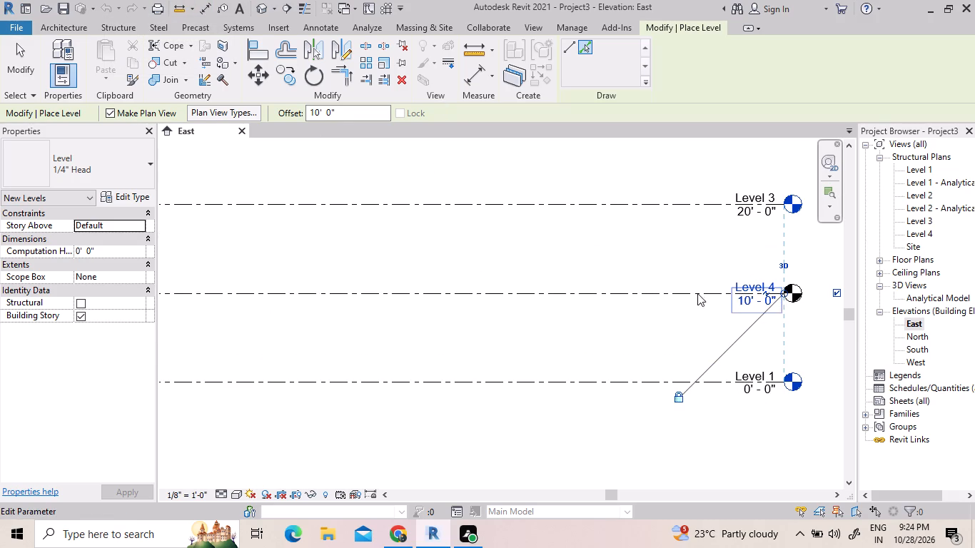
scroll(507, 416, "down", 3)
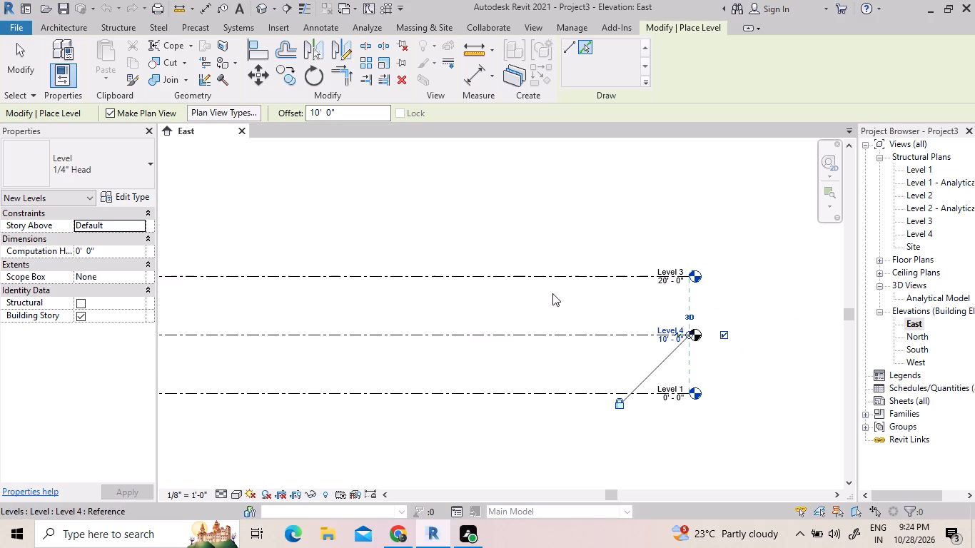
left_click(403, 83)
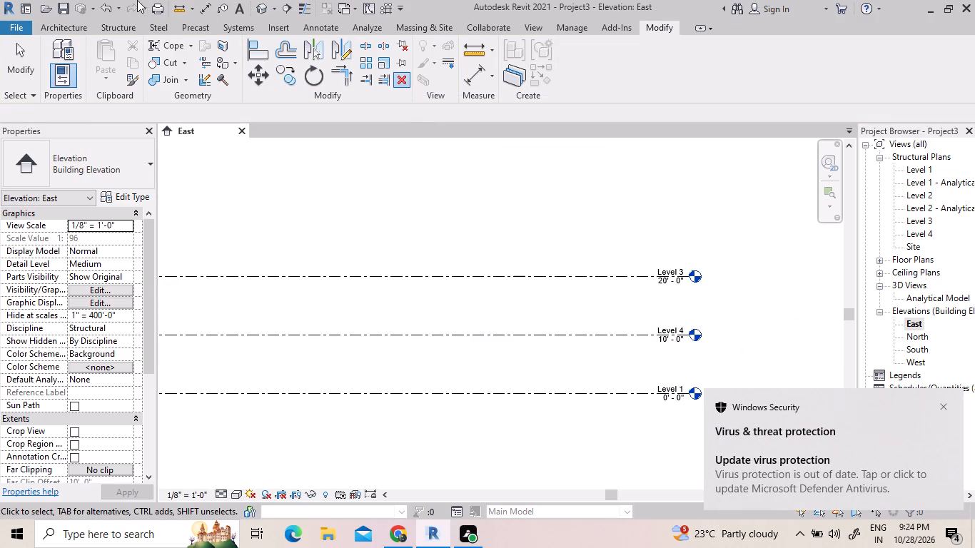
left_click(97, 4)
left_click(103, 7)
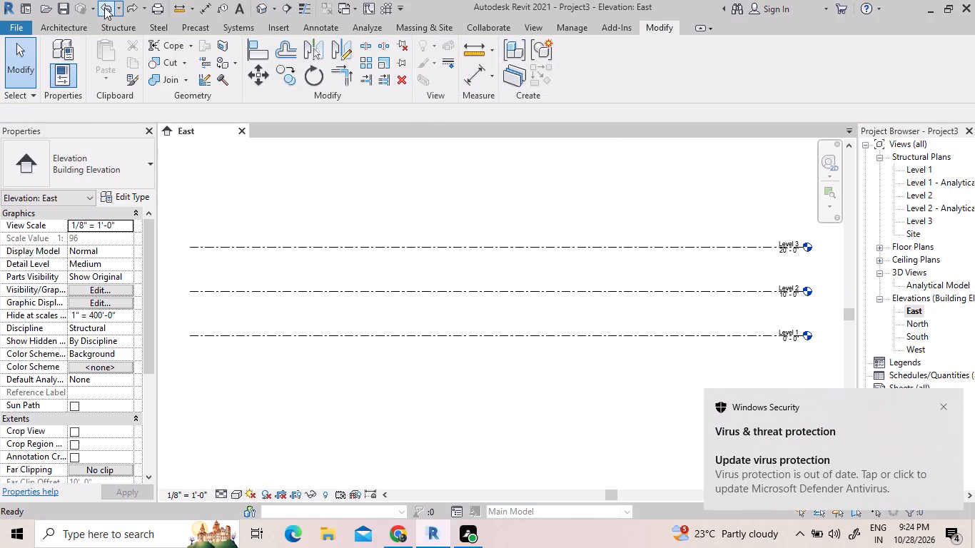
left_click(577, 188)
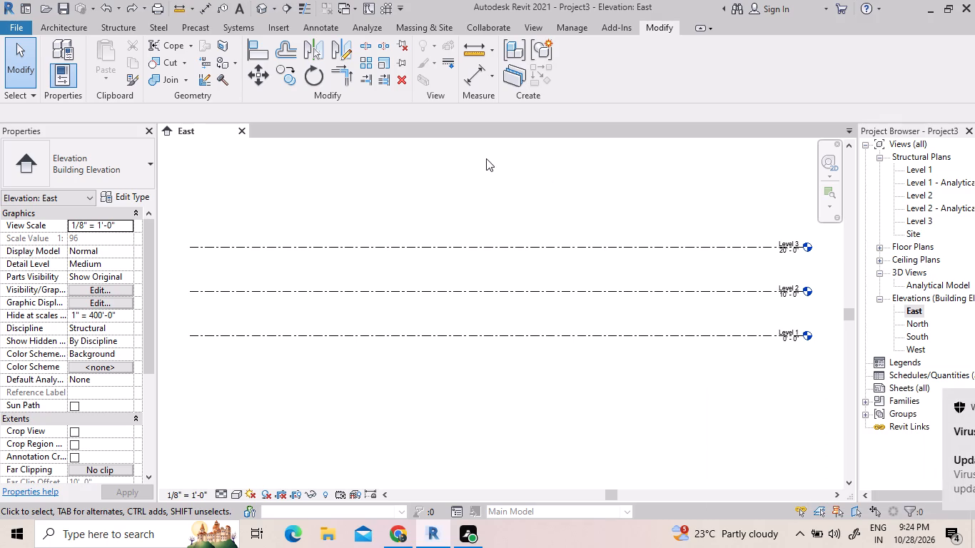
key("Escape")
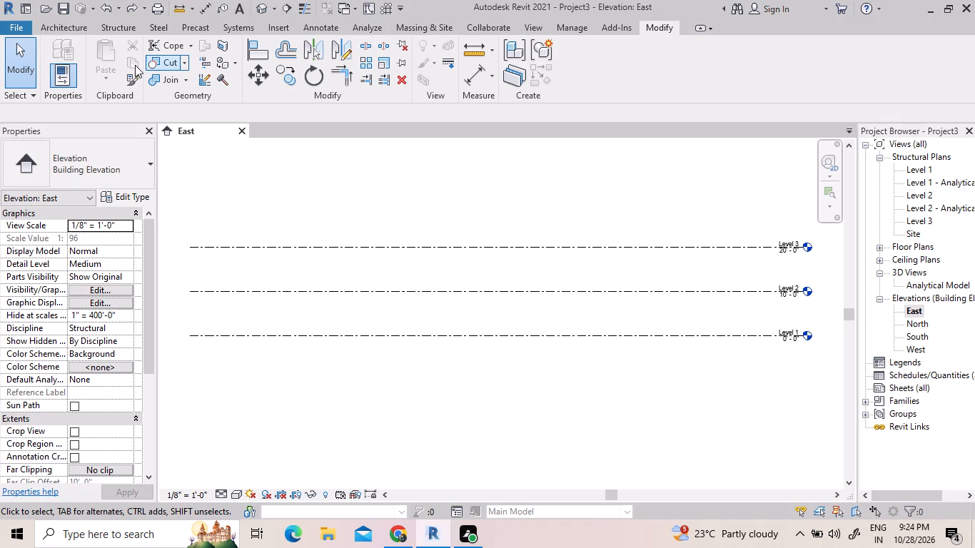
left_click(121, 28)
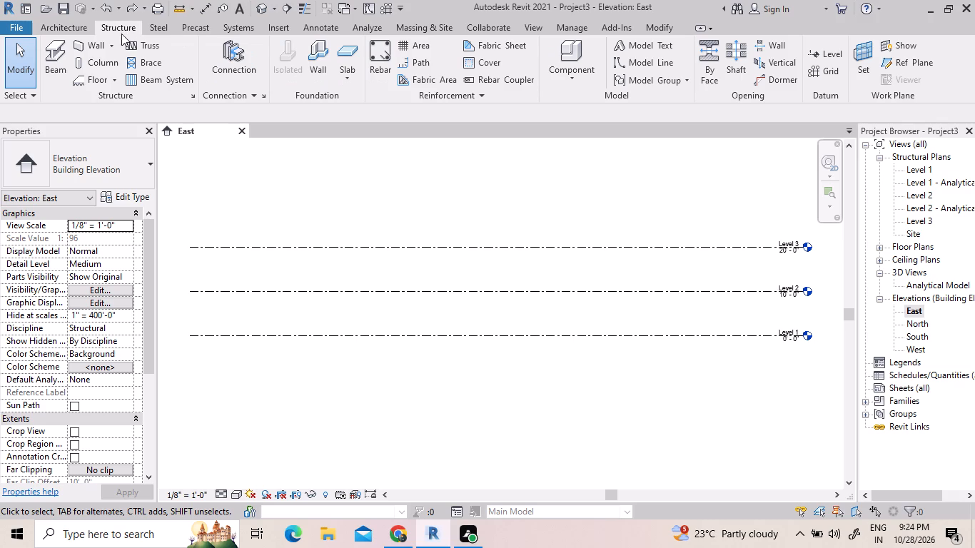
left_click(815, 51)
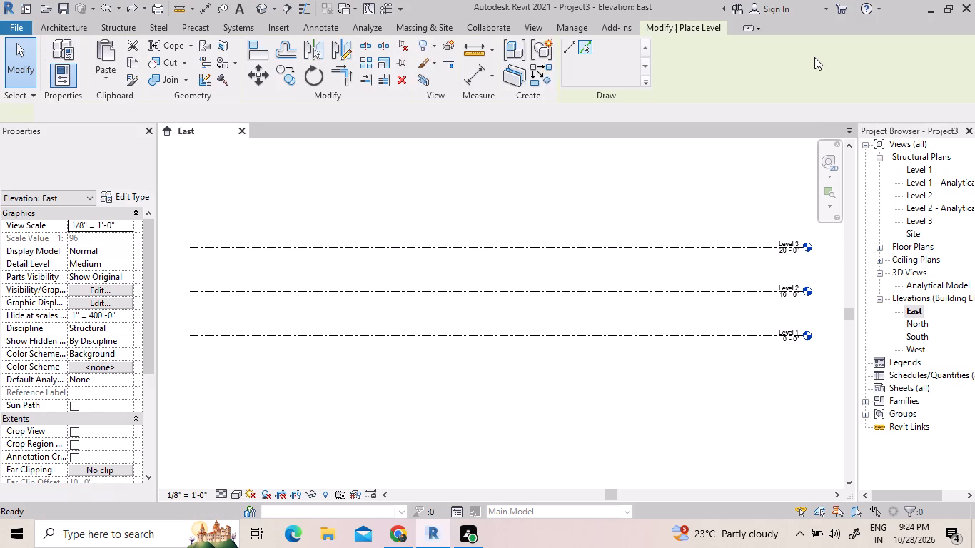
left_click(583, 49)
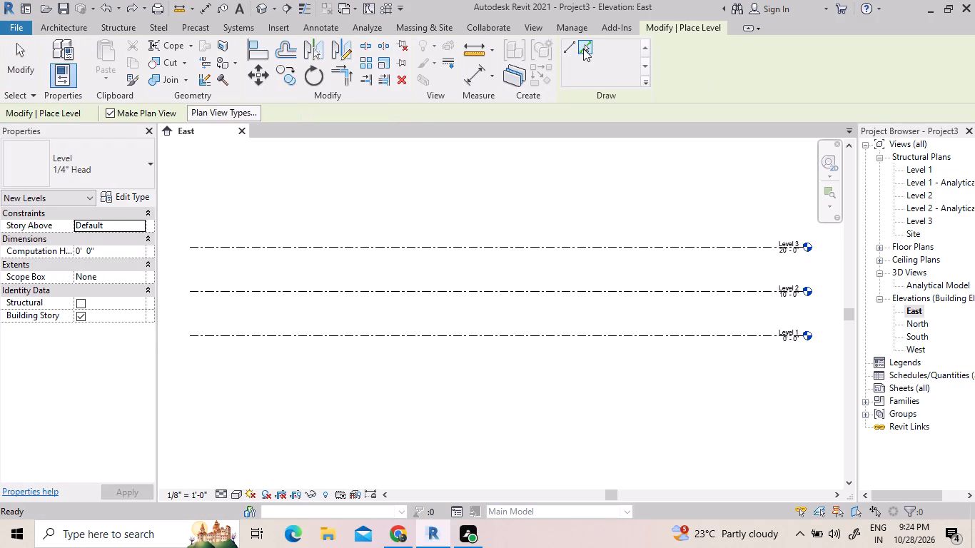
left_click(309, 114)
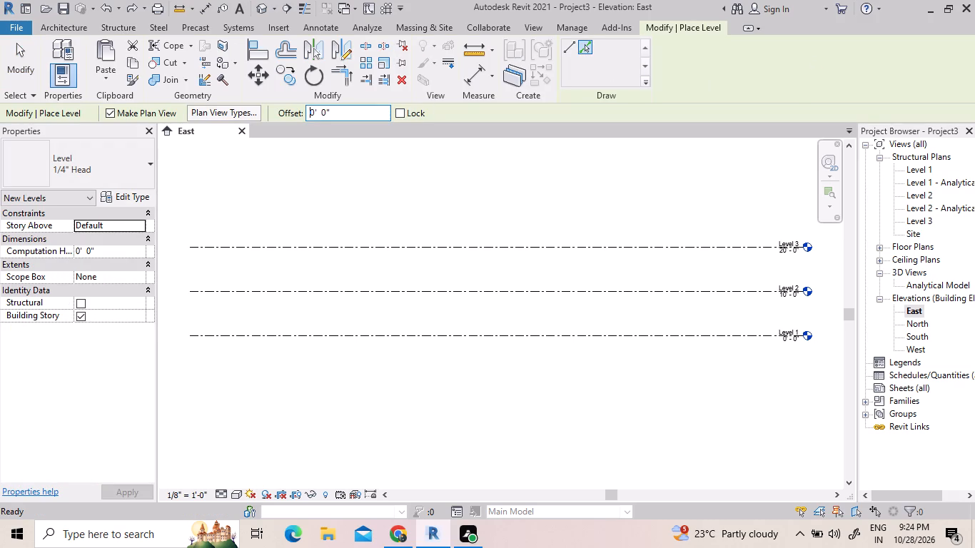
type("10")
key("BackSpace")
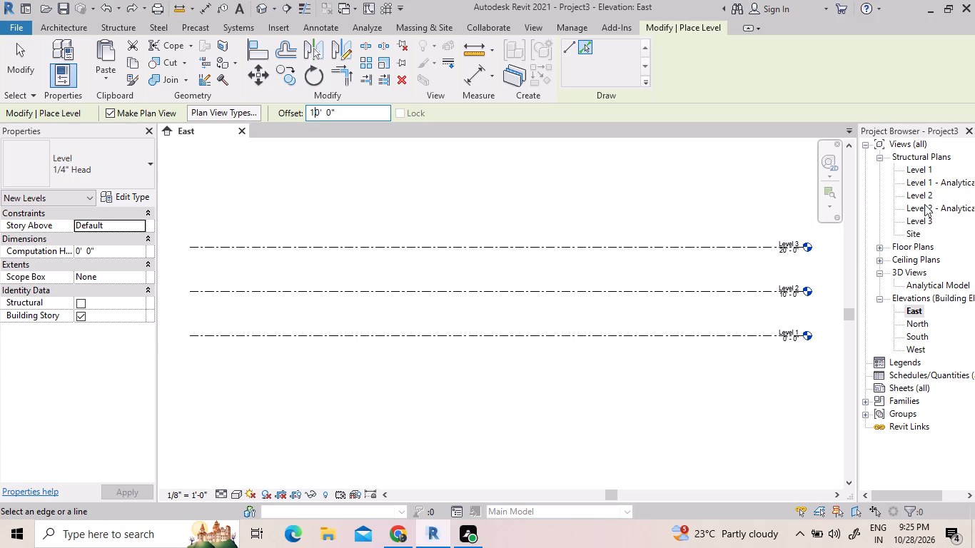
Rename the Level 1 structural plan as 00 GFL.
left_click(919, 169)
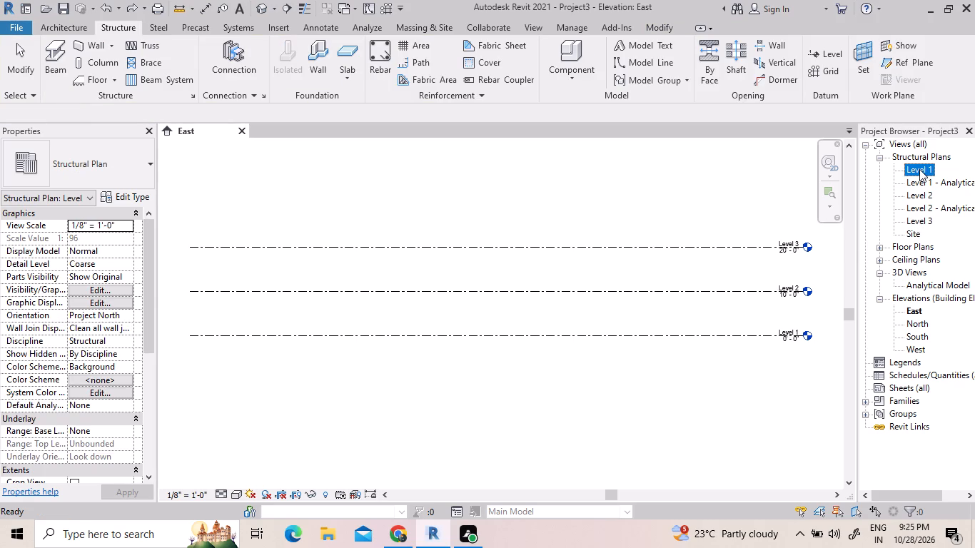
right_click(919, 169)
left_click(839, 375)
type("00")
key("space")
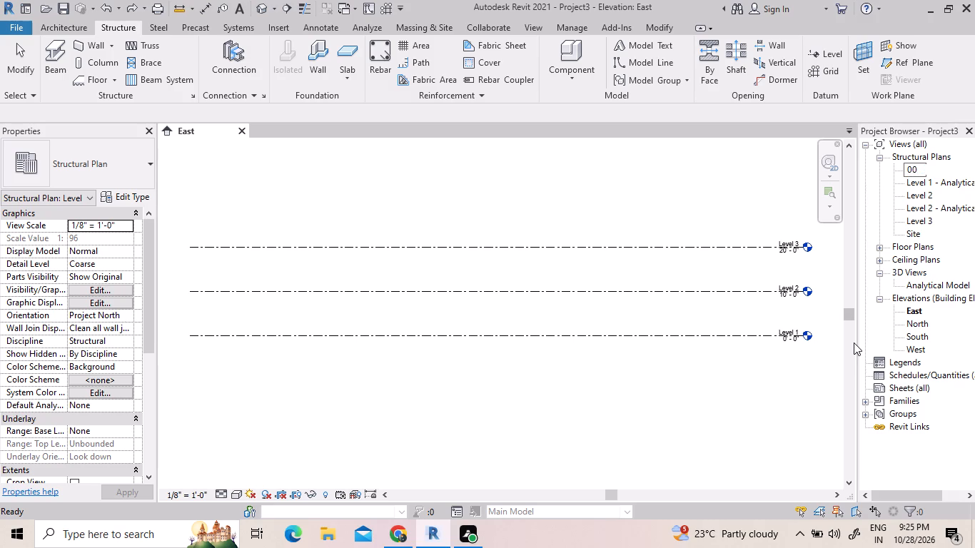
type("gf")
key("BackSpace")
key("BackSpace")
type("GFL")
Rename the Level 2 structural plan as 01 FFL.
double_click(923, 194)
right_click(923, 194)
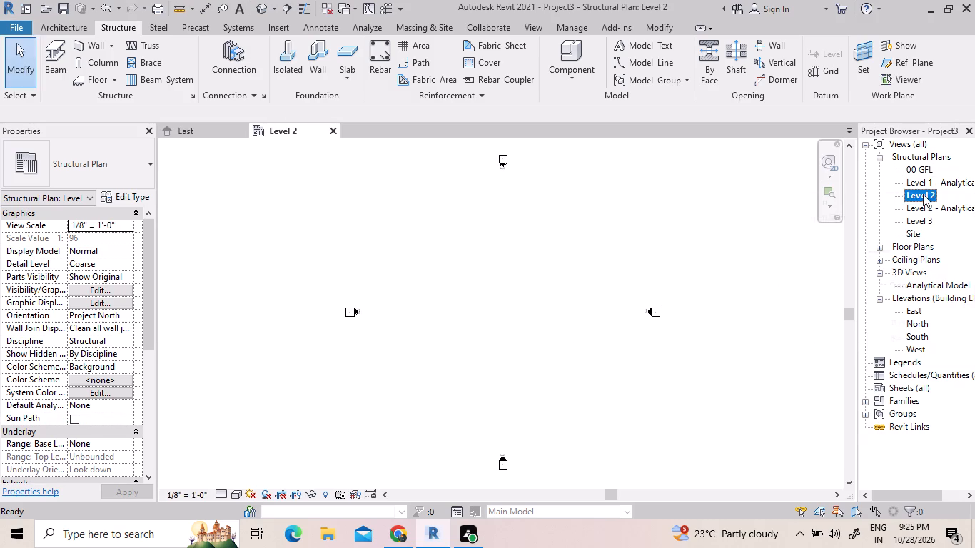
left_click(893, 400)
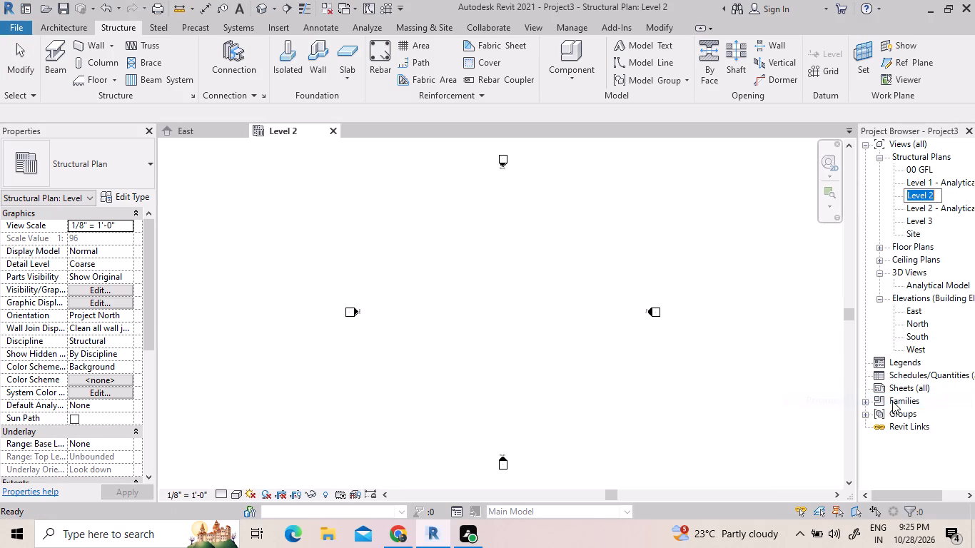
type("01")
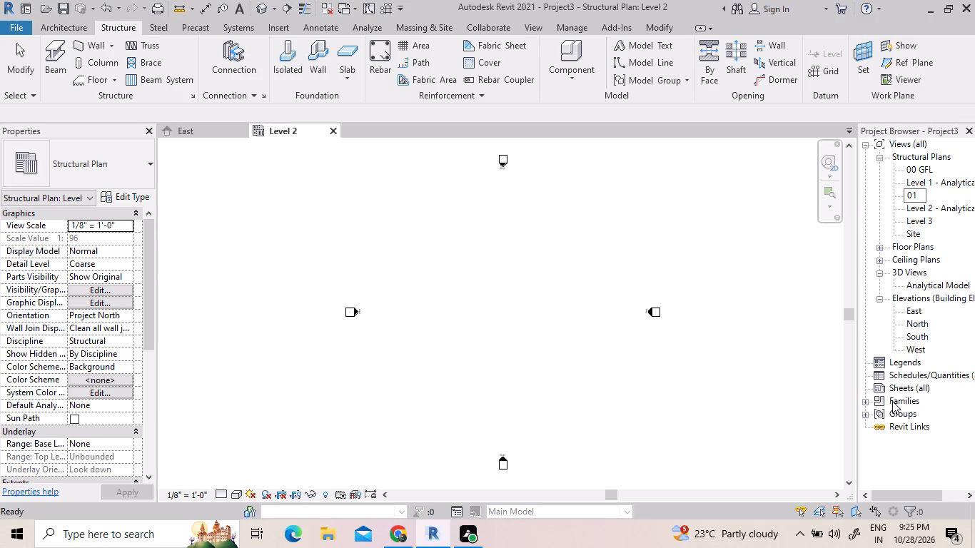
key("space")
type("FF")
key("l")
key("Return")
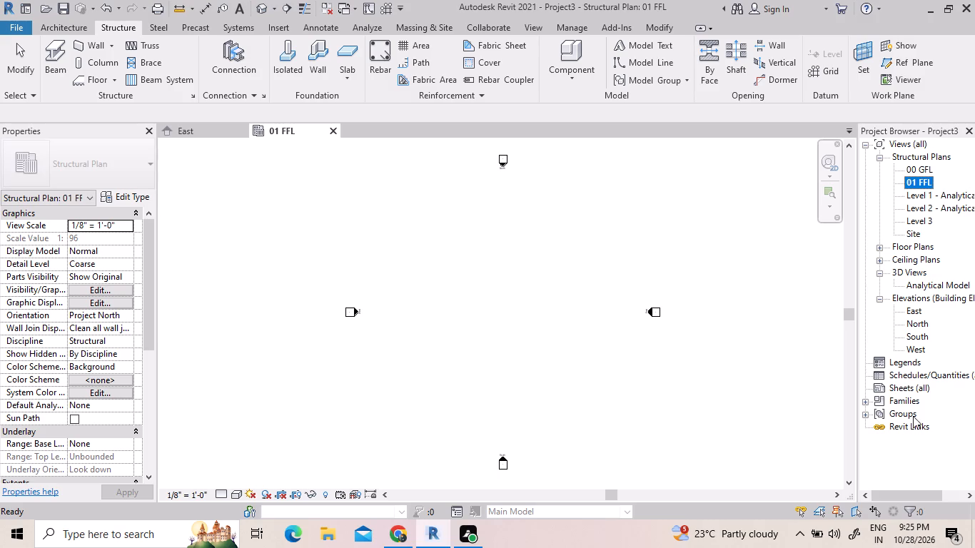
Rename the Level 3 structural plan as 02SFL.
left_click(919, 221)
left_click(919, 221)
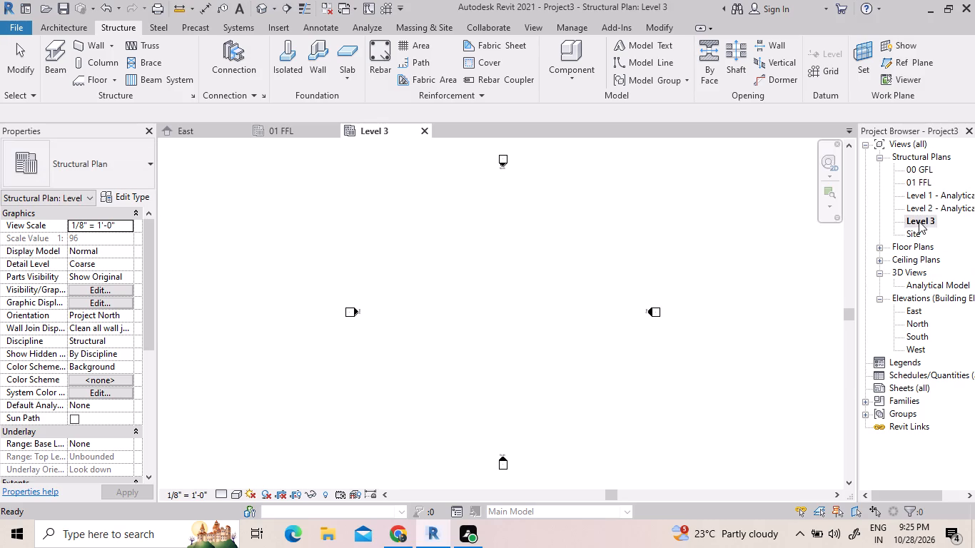
right_click(919, 221)
left_click(854, 397)
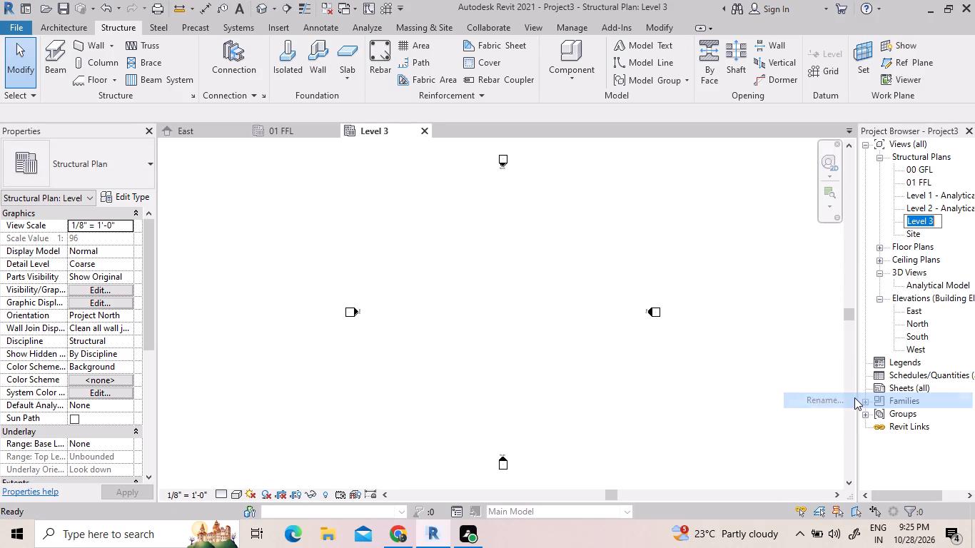
type("02")
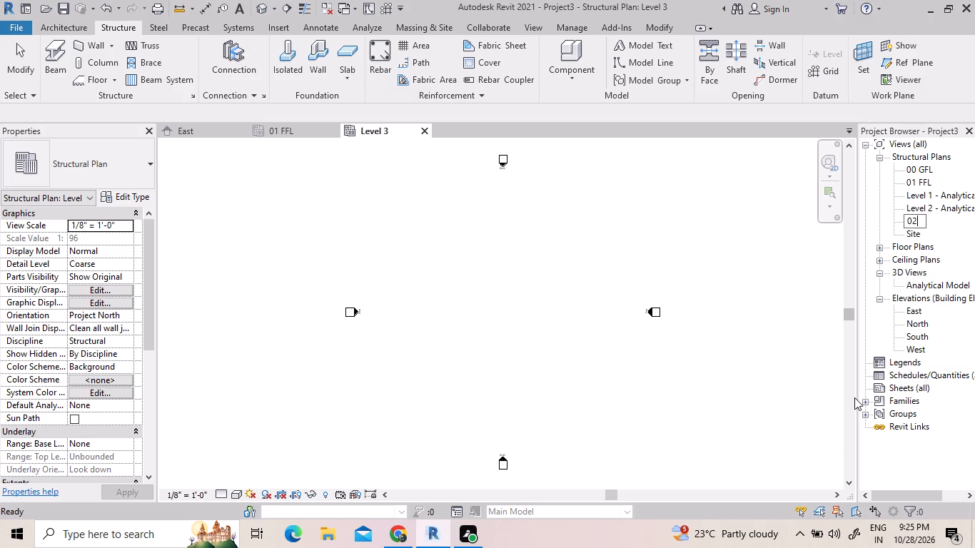
key("s")
key("f")
key("l")
key("Return")
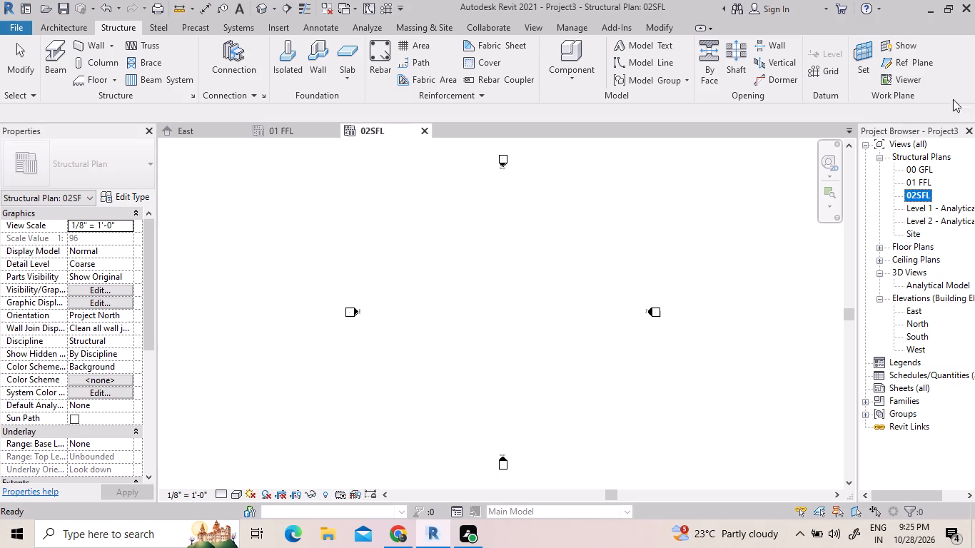
Expand the floor plans and close the open 02SFL and 01 FFL plan views, returning to the East elevation.
left_click(880, 248)
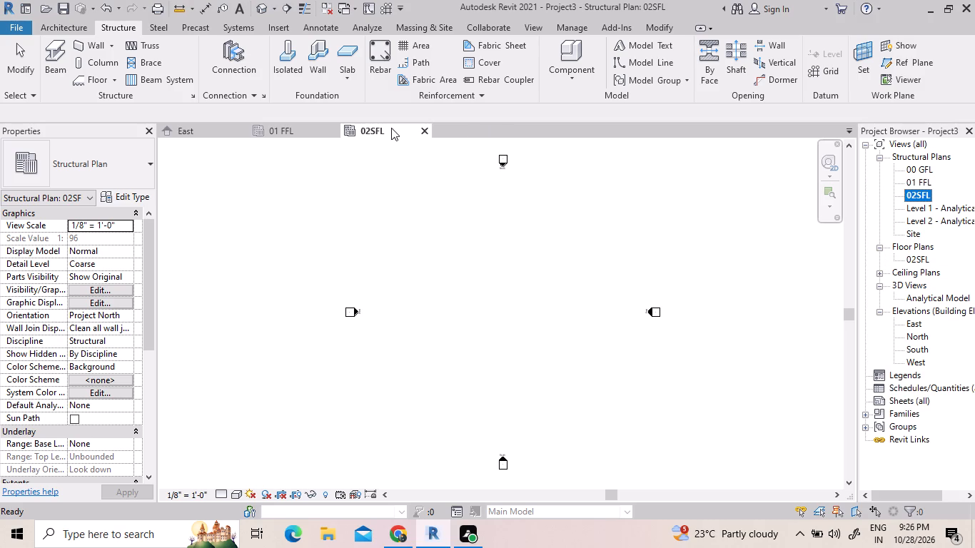
left_click(429, 130)
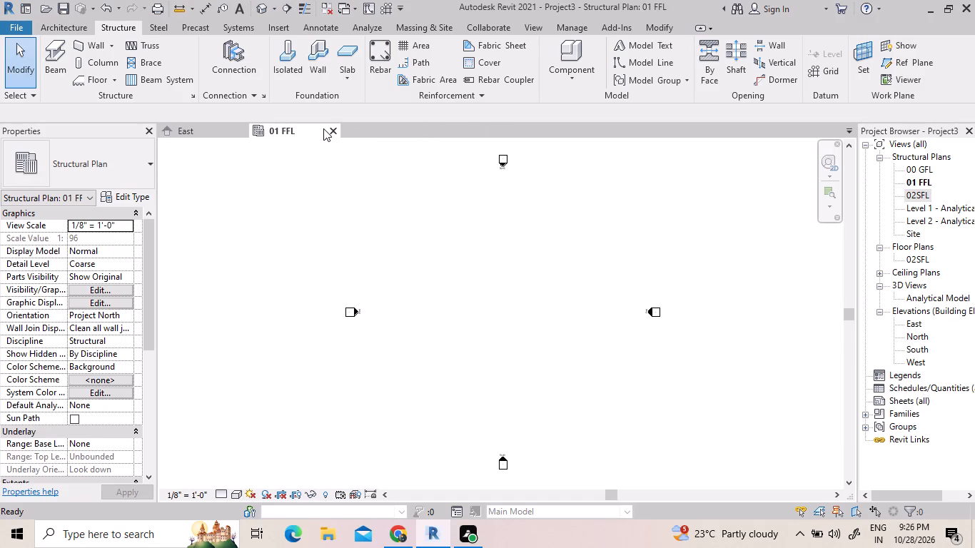
left_click(331, 129)
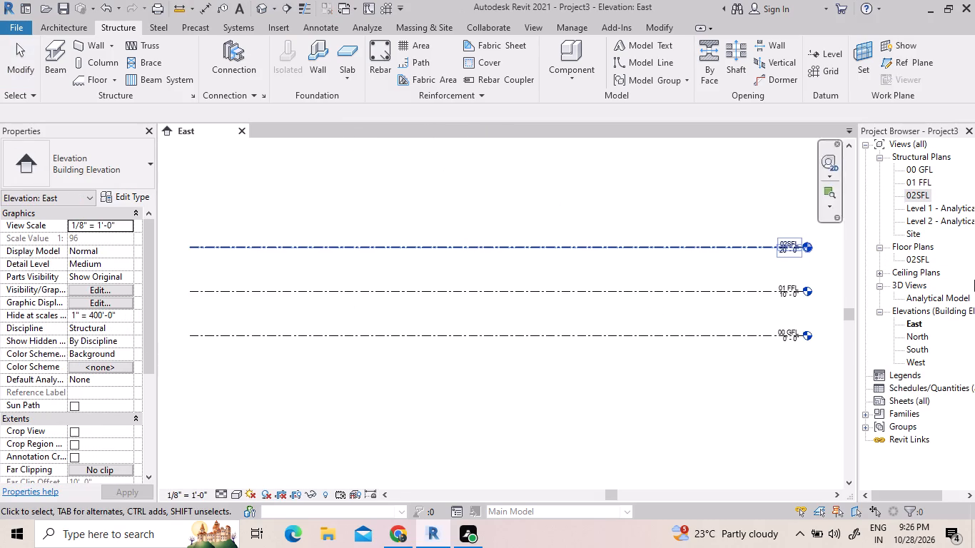
Rename the 00 GFL structural plan as 00-GFL, replacing the space with a hyphen.
scroll(844, 261, "up", 5)
scroll(784, 224, "up", 4)
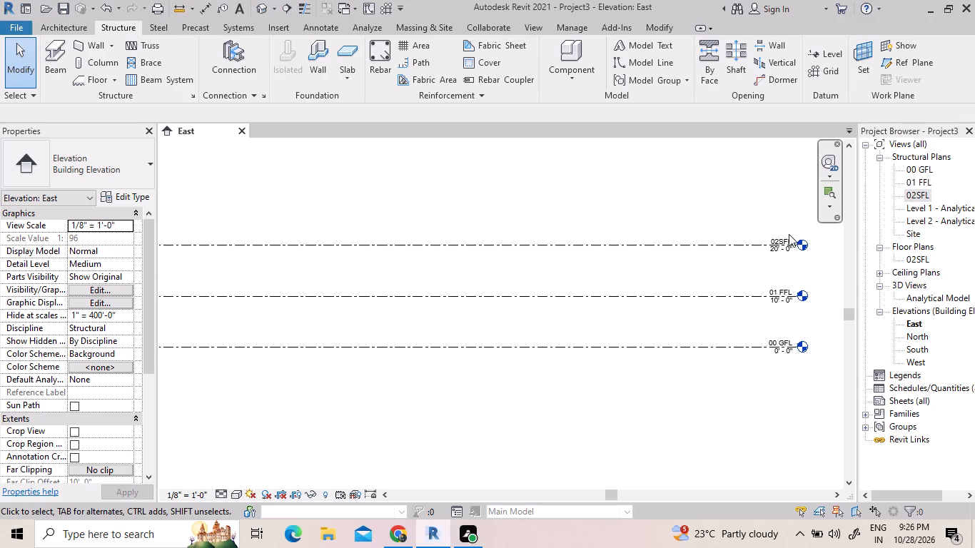
left_click(919, 167)
right_click(919, 168)
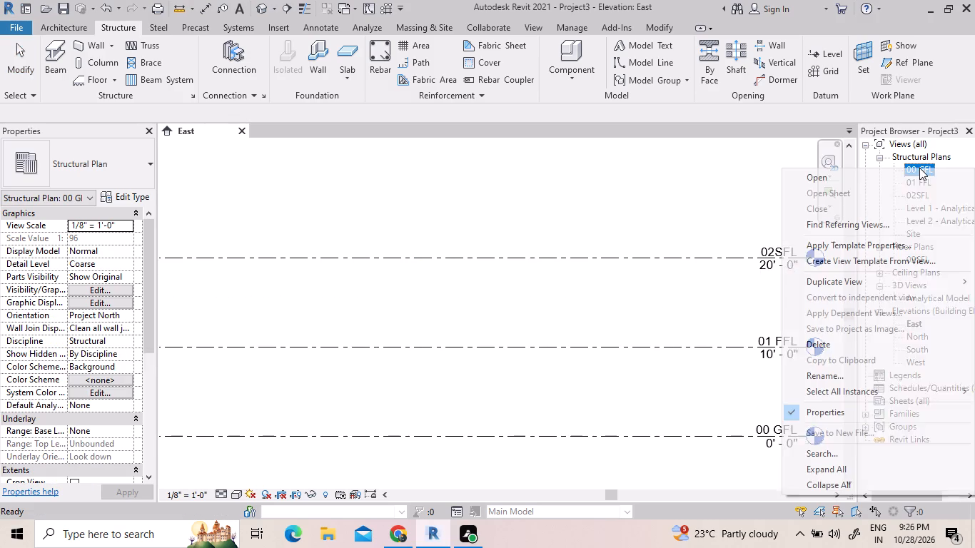
left_click(877, 377)
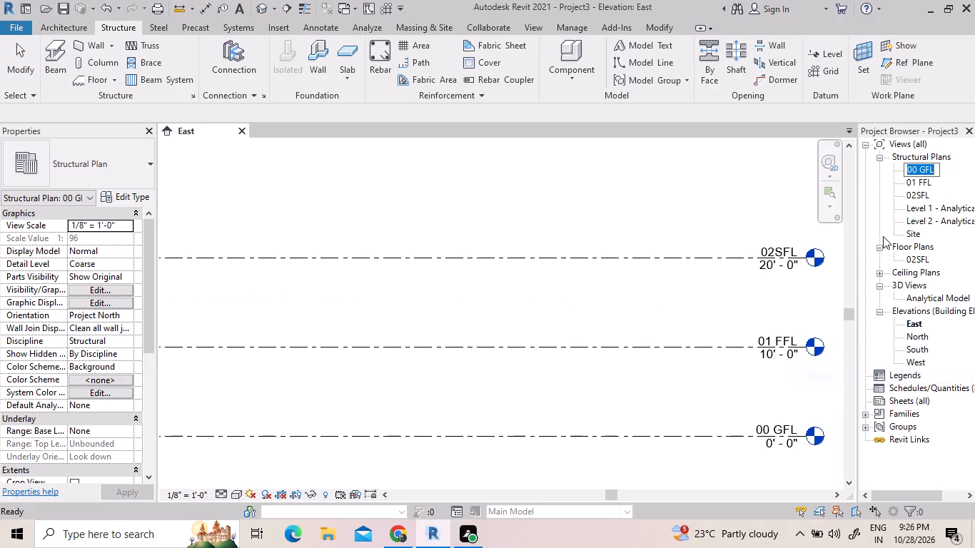
left_click(916, 173)
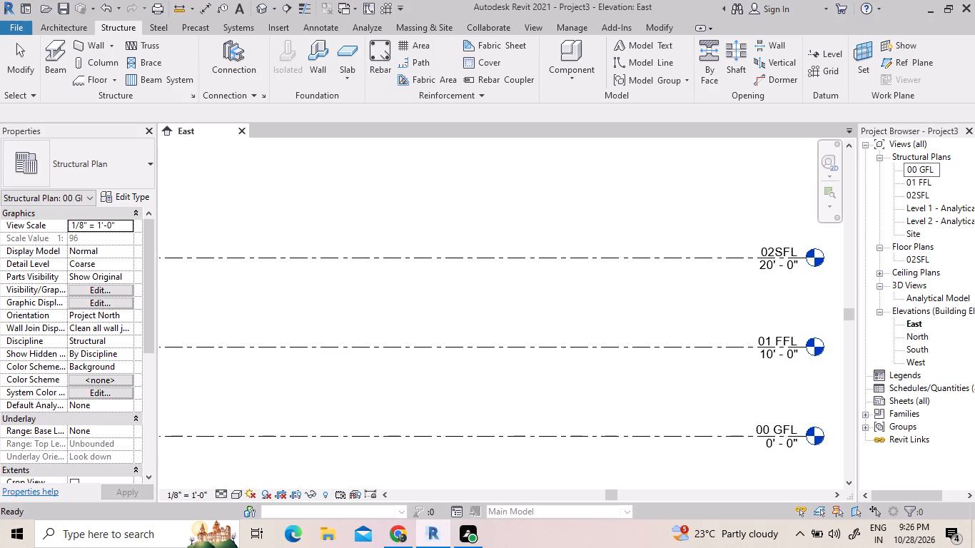
left_click(921, 171)
key("BackSpace")
key("minus")
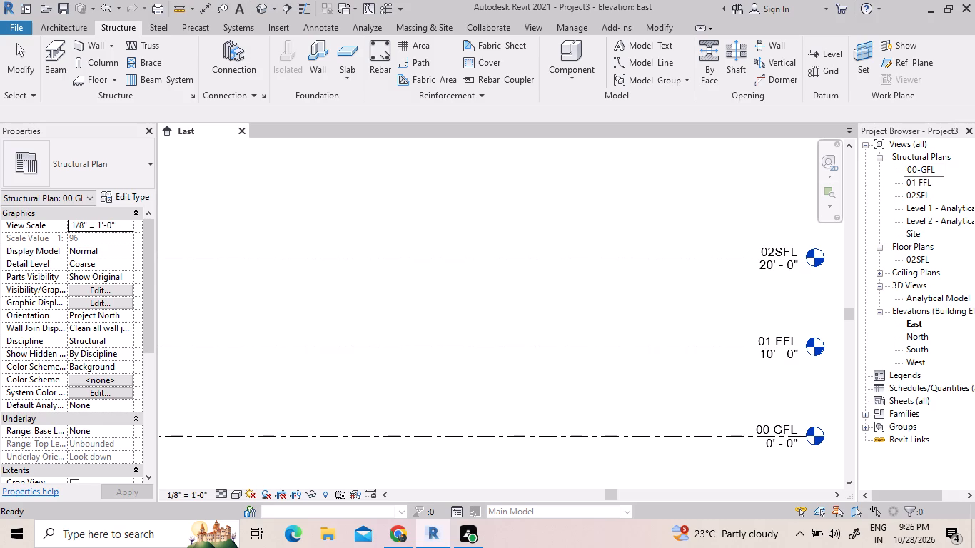
Rename the 01 FFL structural plan as 01 -FFL by adding a hyphen before FFL.
left_click(918, 183)
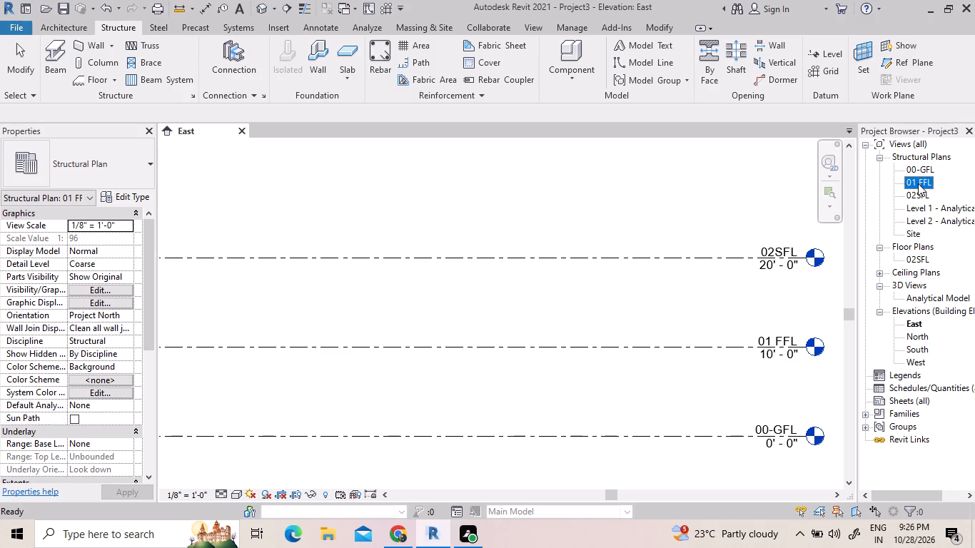
left_click(919, 183)
left_click(920, 181)
key("minus")
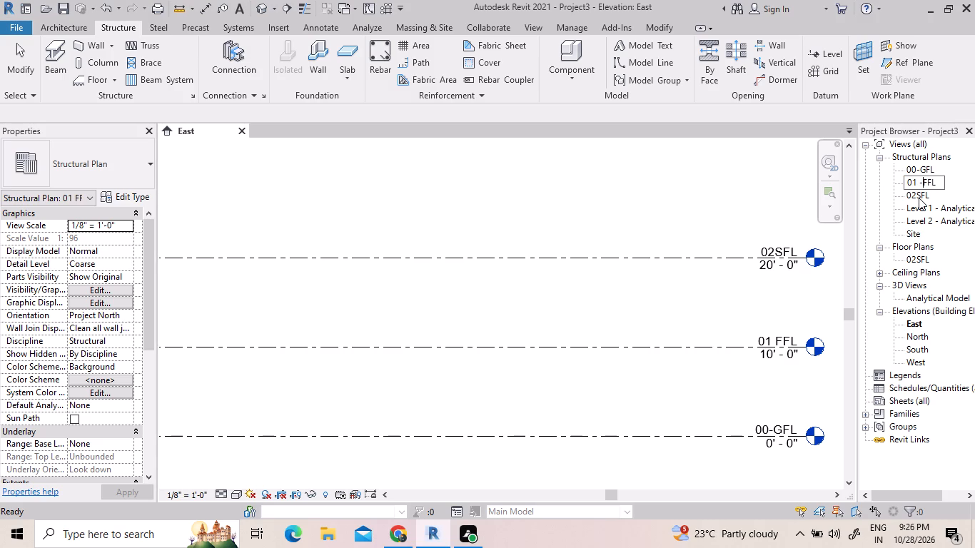
Rename the 02SFL structural plan as 02-SFL by adding a hyphen after the number.
left_click(919, 198)
right_click(919, 198)
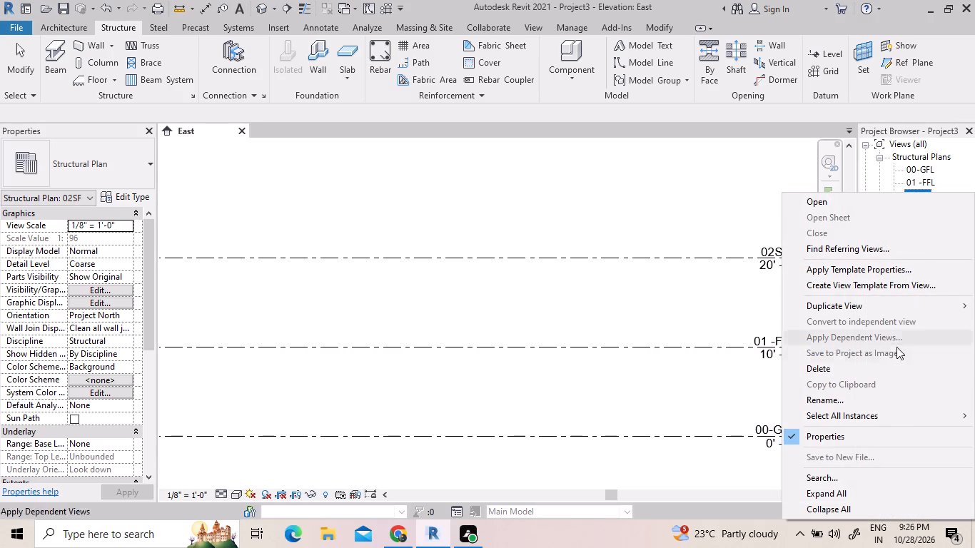
left_click(879, 395)
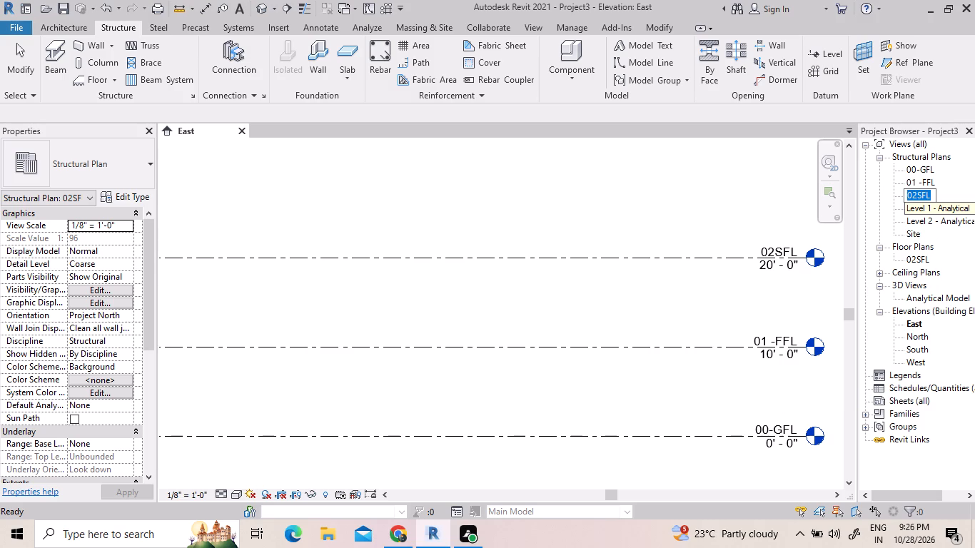
left_click(920, 192)
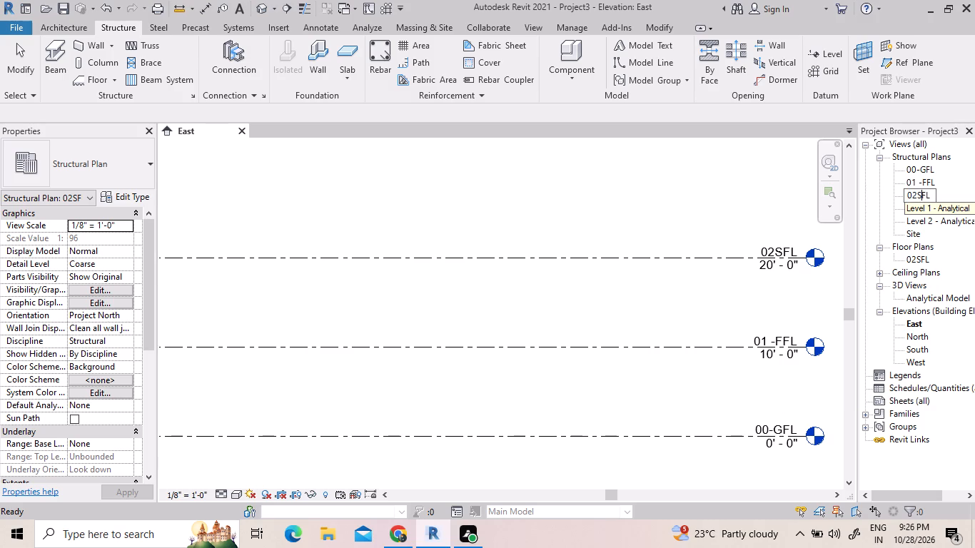
left_click(916, 191)
key("minus")
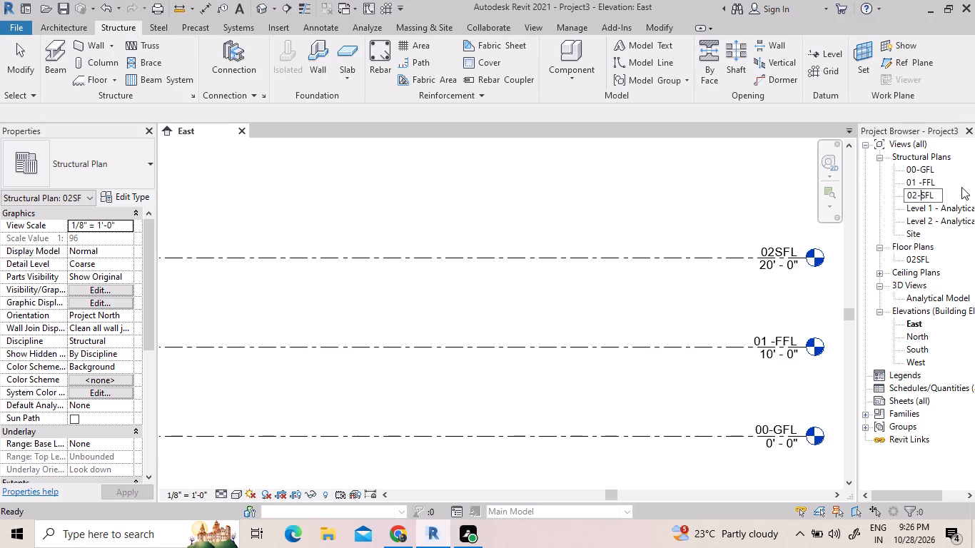
left_click(961, 187)
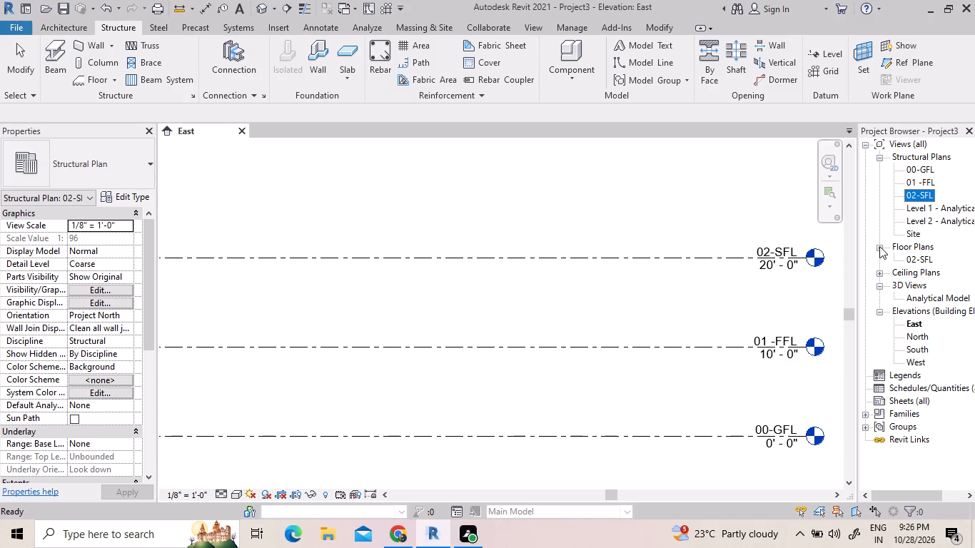
Create floor plan views for the 00-GFL and 01 -FFL levels.
left_click(881, 273)
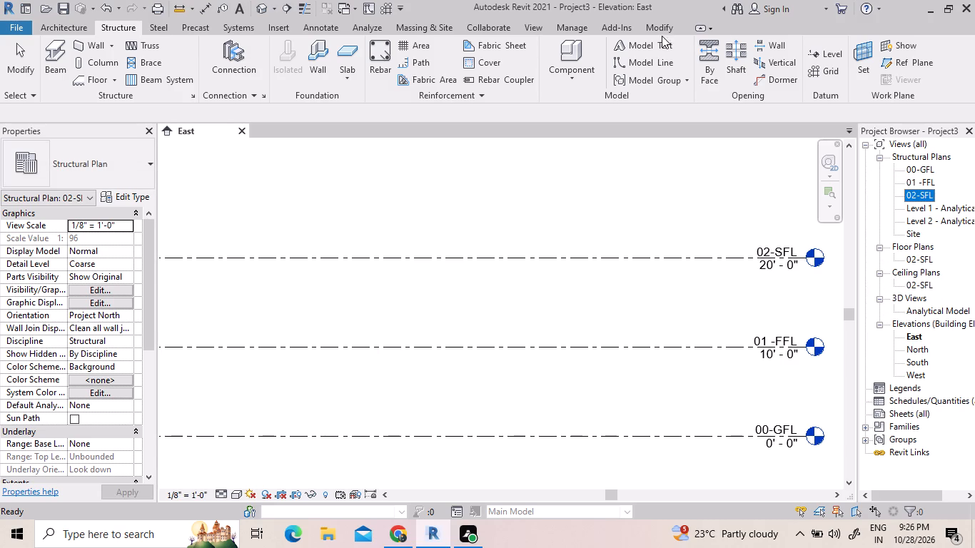
left_click(520, 22)
left_click(530, 29)
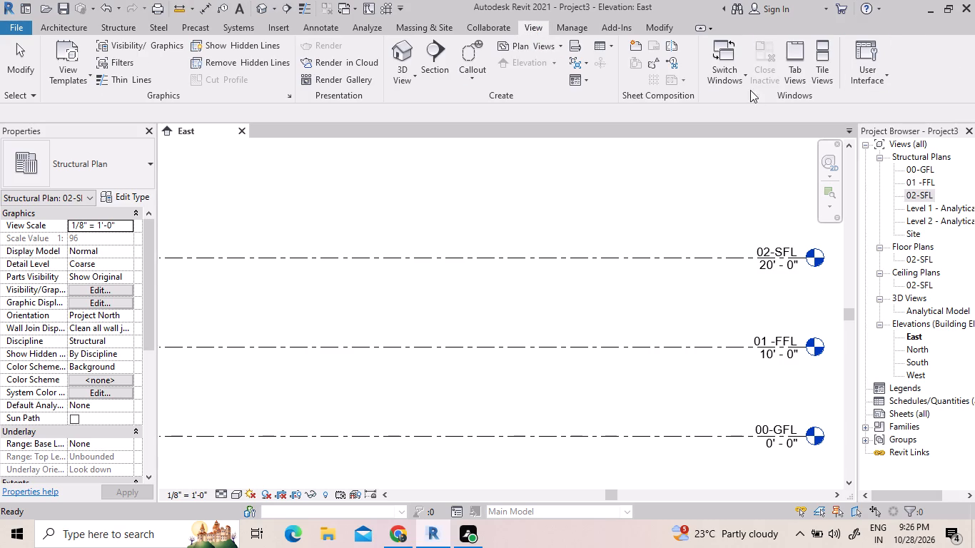
left_click(884, 82)
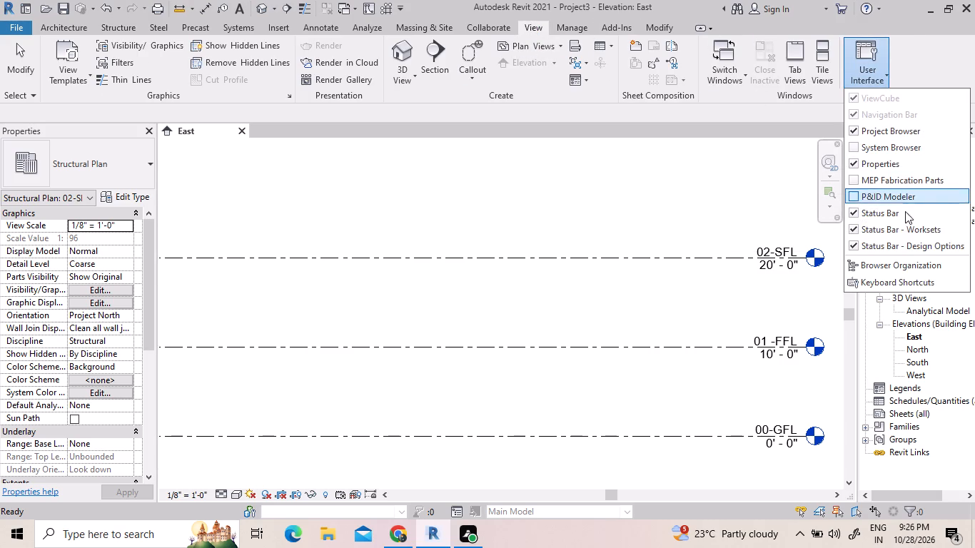
left_click(549, 46)
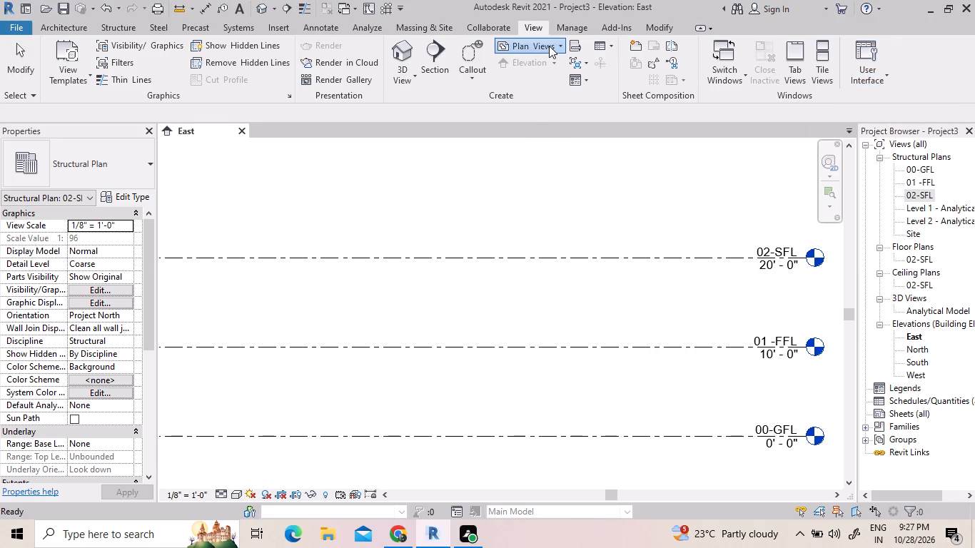
left_click(546, 64)
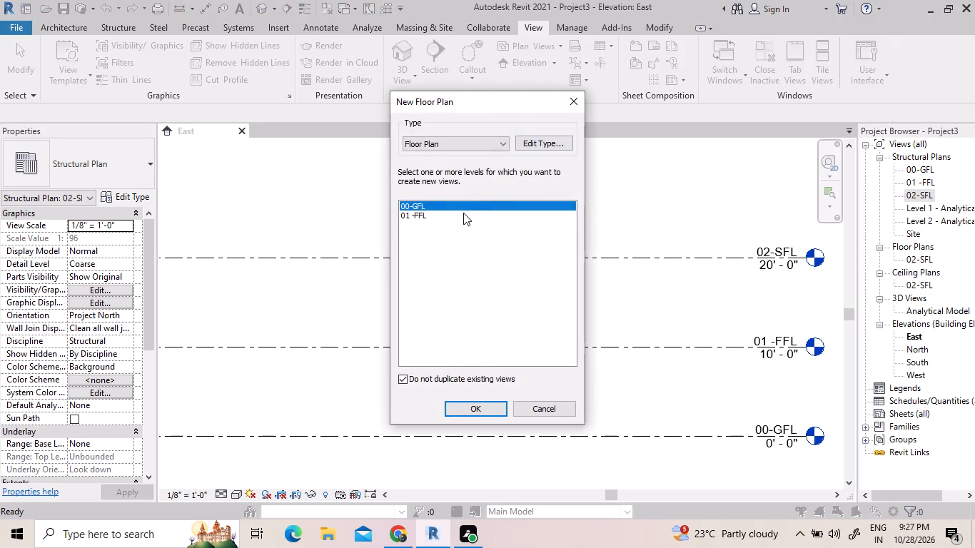
left_click_drag(463, 235, 458, 231)
left_click_drag(458, 231, 446, 213)
left_click(440, 204)
left_click(438, 233)
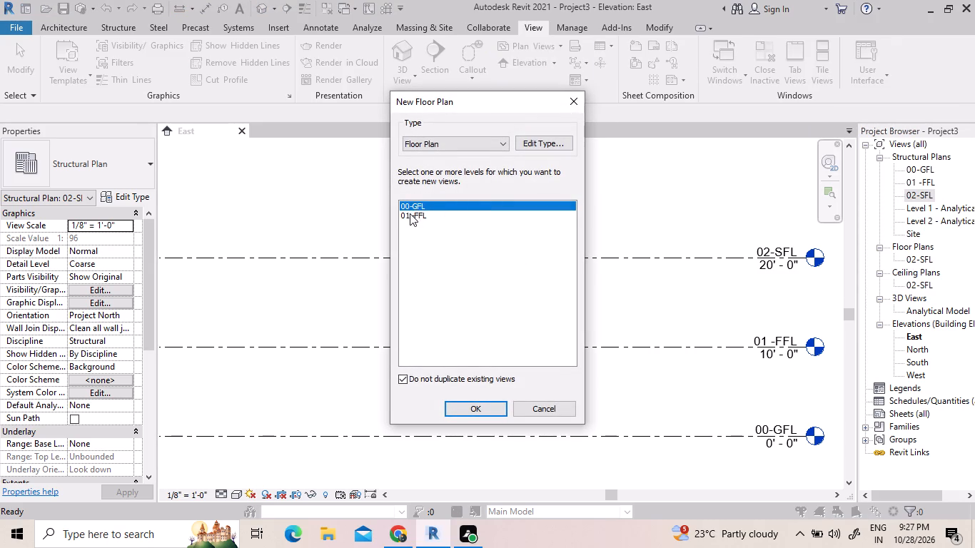
left_click(410, 213)
left_click_drag(441, 202, 442, 219)
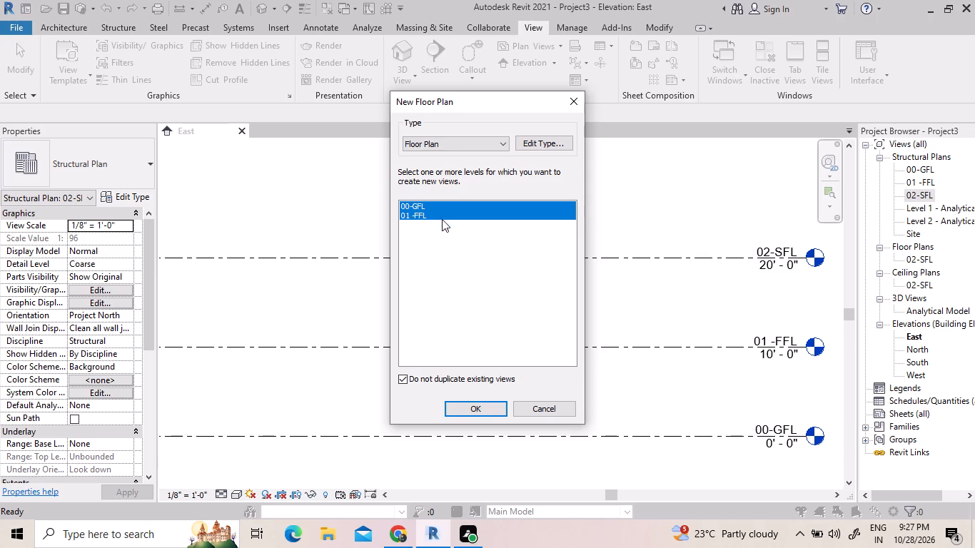
left_click_drag(442, 219, 443, 219)
left_click(476, 412)
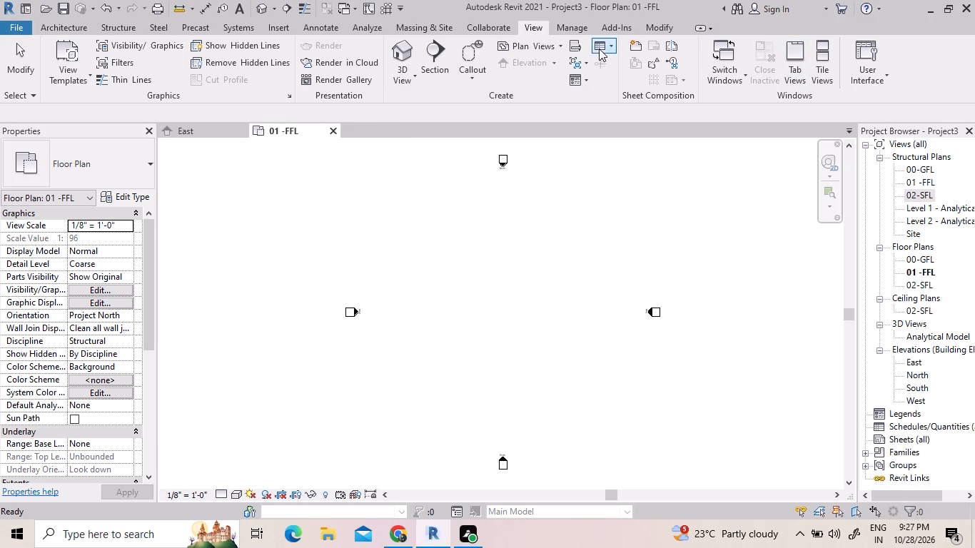
Create reflected ceiling plan views for the 00-GFL and 01 -FFL levels.
left_click(560, 44)
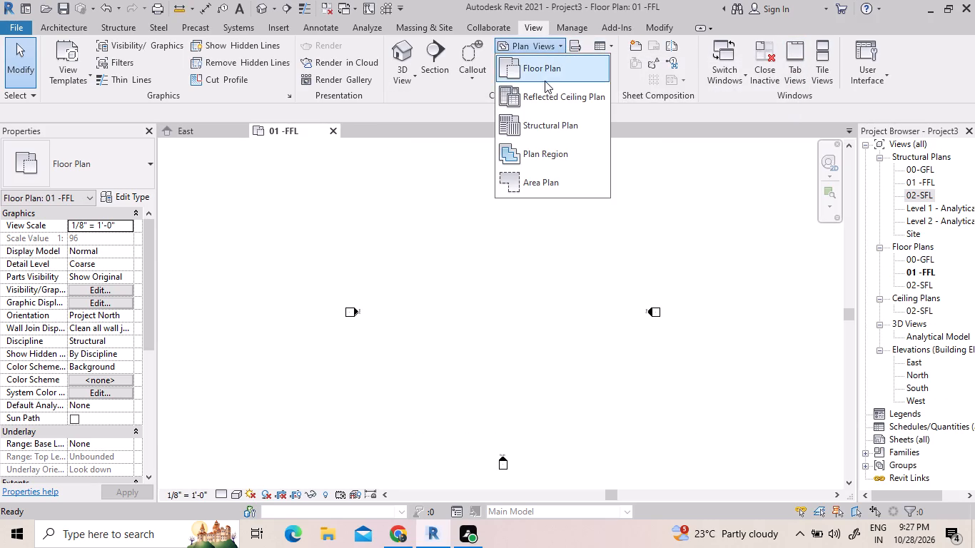
left_click(545, 95)
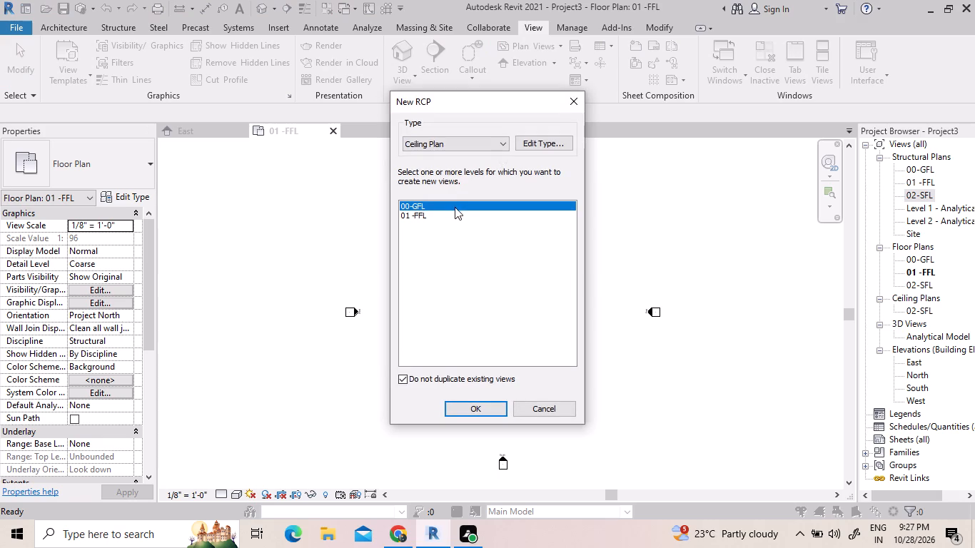
left_click(464, 228)
left_click(458, 222)
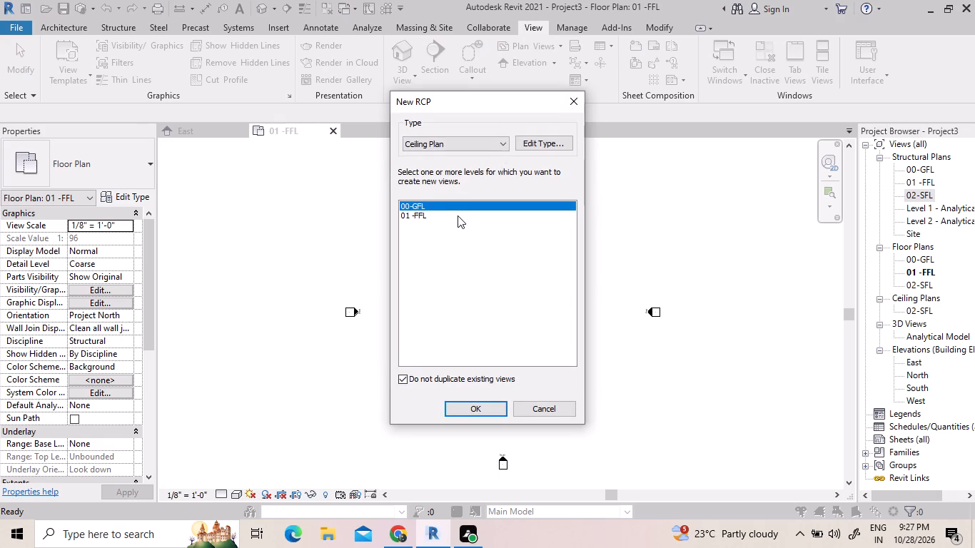
left_click(448, 218)
left_click_drag(456, 199, 458, 203)
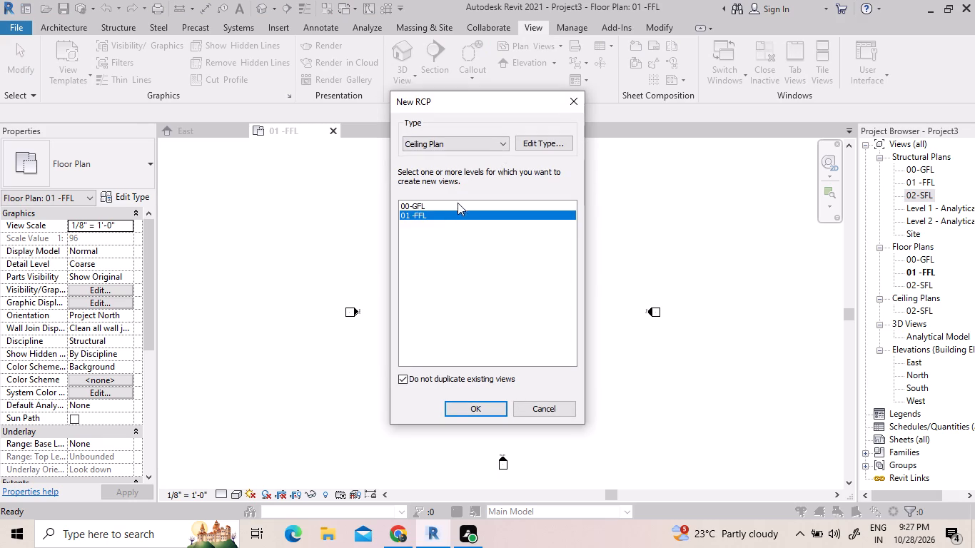
left_click_drag(458, 203, 460, 222)
left_click(451, 204)
left_click_drag(450, 204, 454, 222)
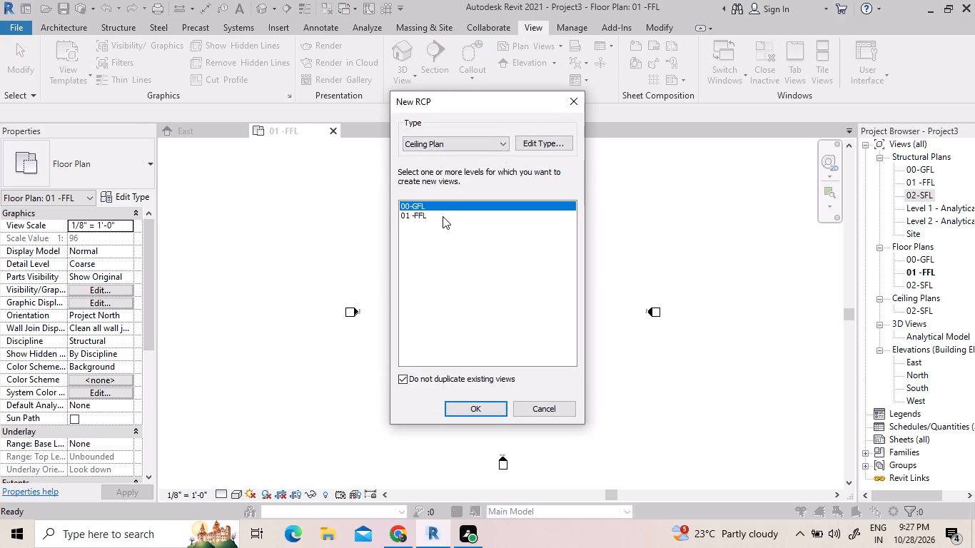
left_click(443, 216)
left_click(438, 208)
left_click_drag(438, 203, 440, 220)
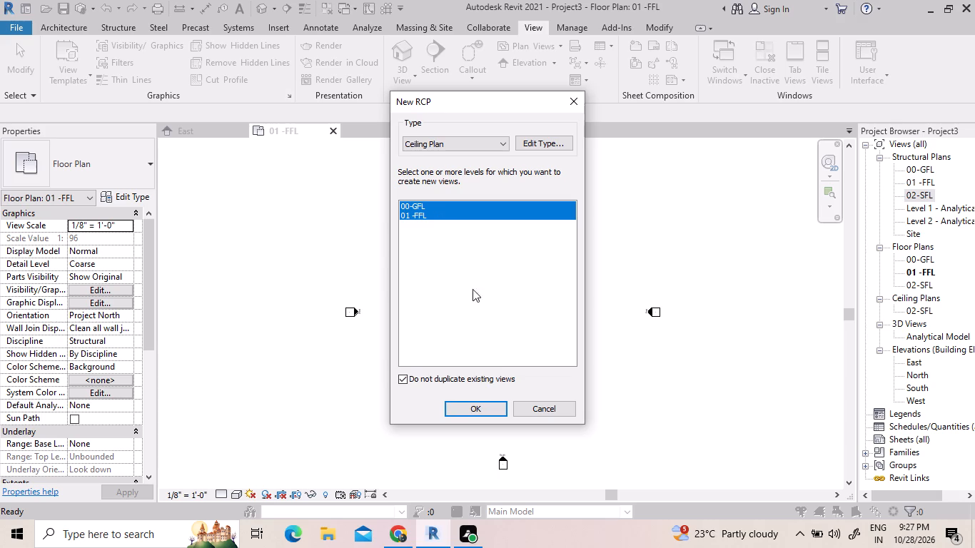
left_click(480, 404)
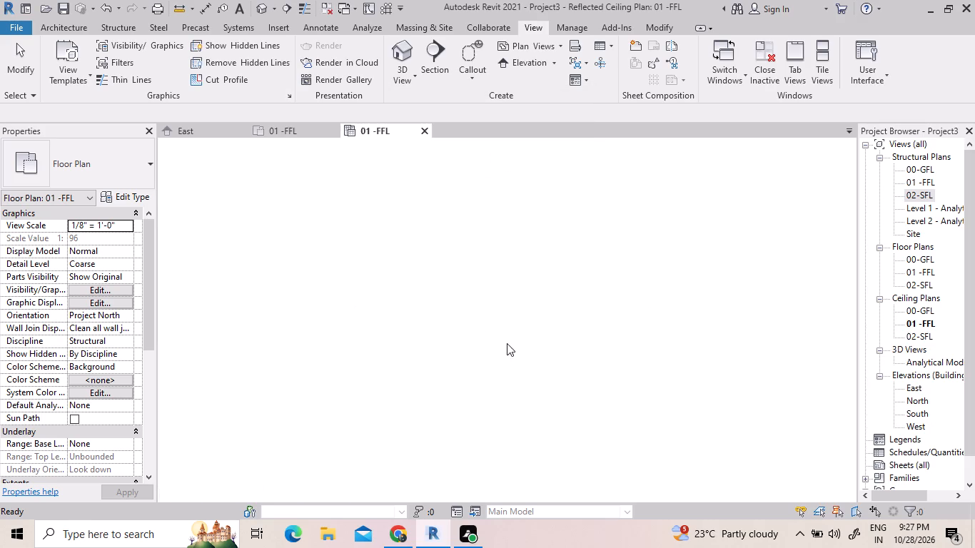
Close the 01 -FFL floor plan and 01 -FFL ceiling plan views, returning to the East elevation.
left_click(328, 133)
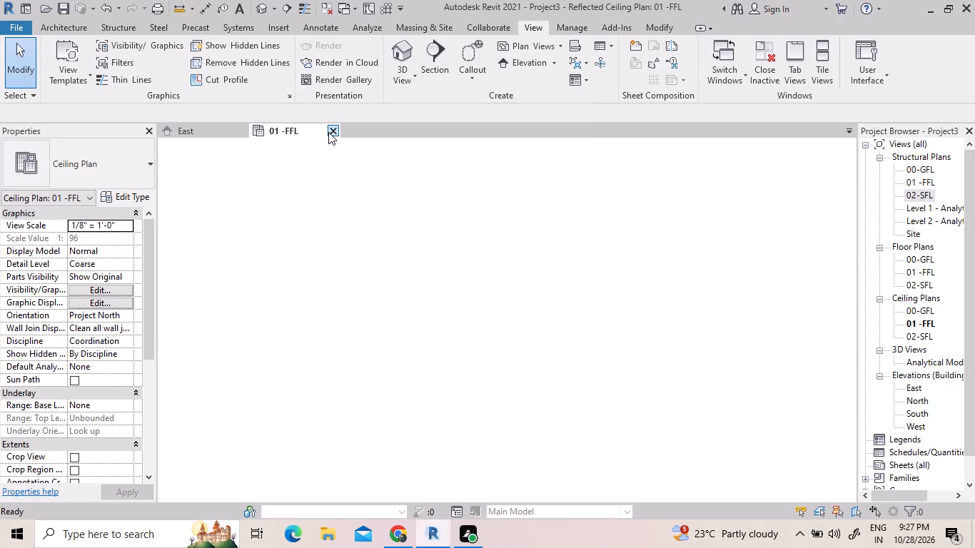
left_click(334, 132)
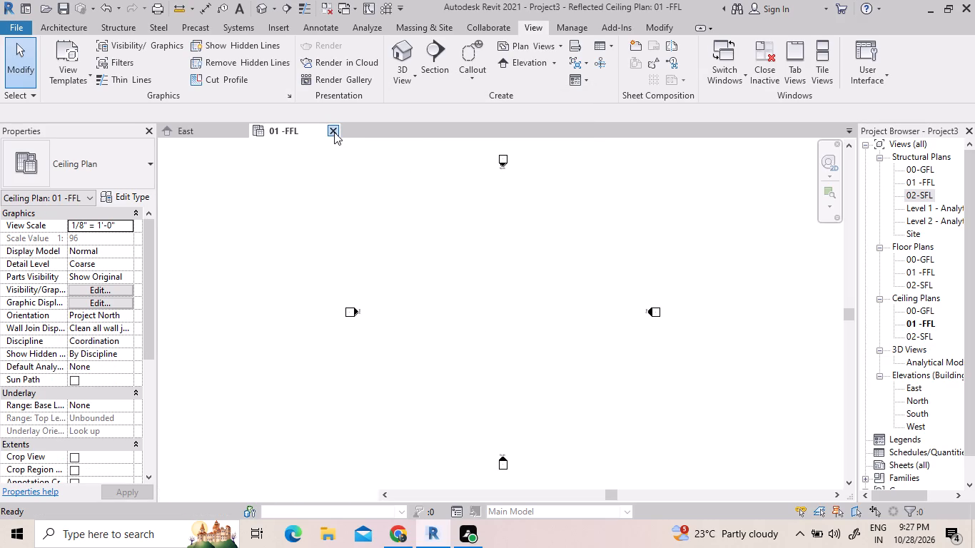
scroll(498, 254, "down", 3)
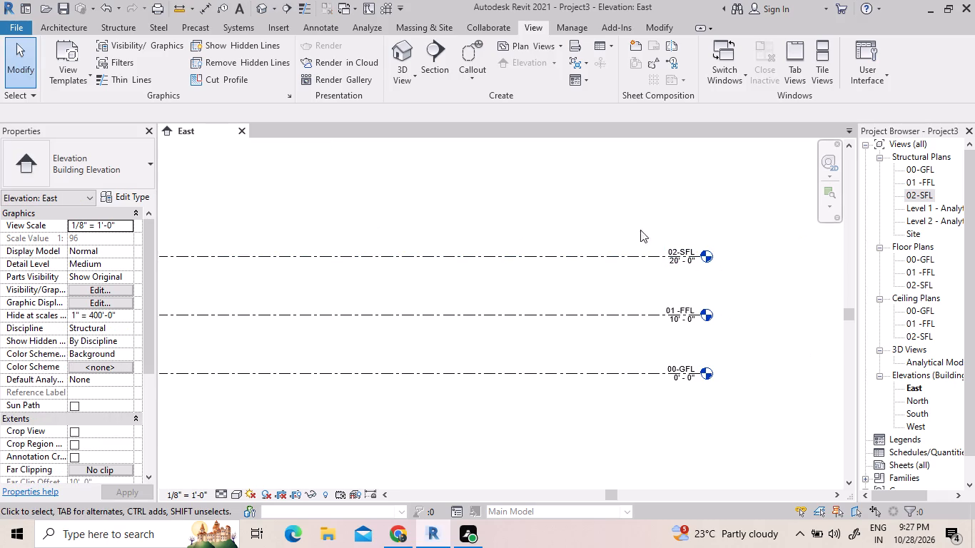
In the 00-GFL structural plan, draw a vertical grid line between the west and east elevation markers with a 10' 0" offset.
left_click(919, 168)
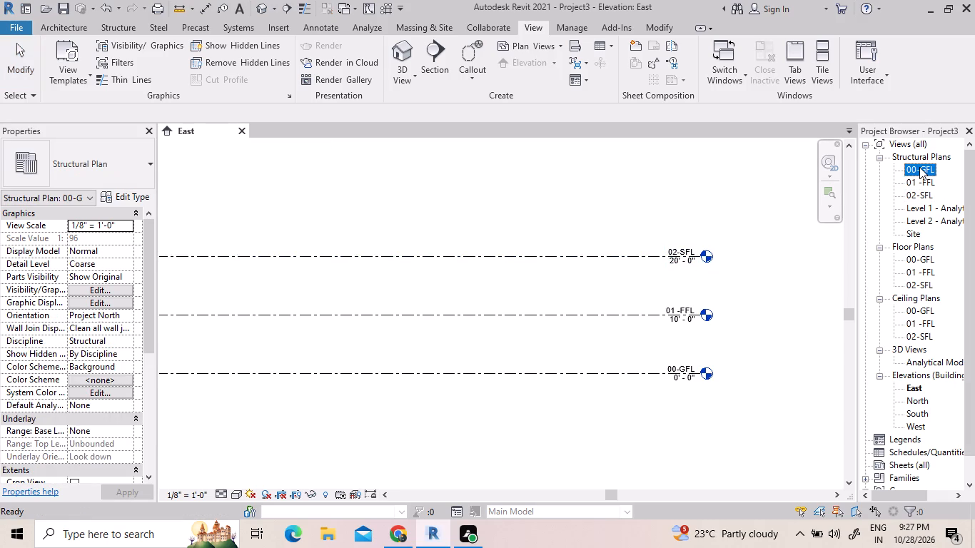
left_click(919, 167)
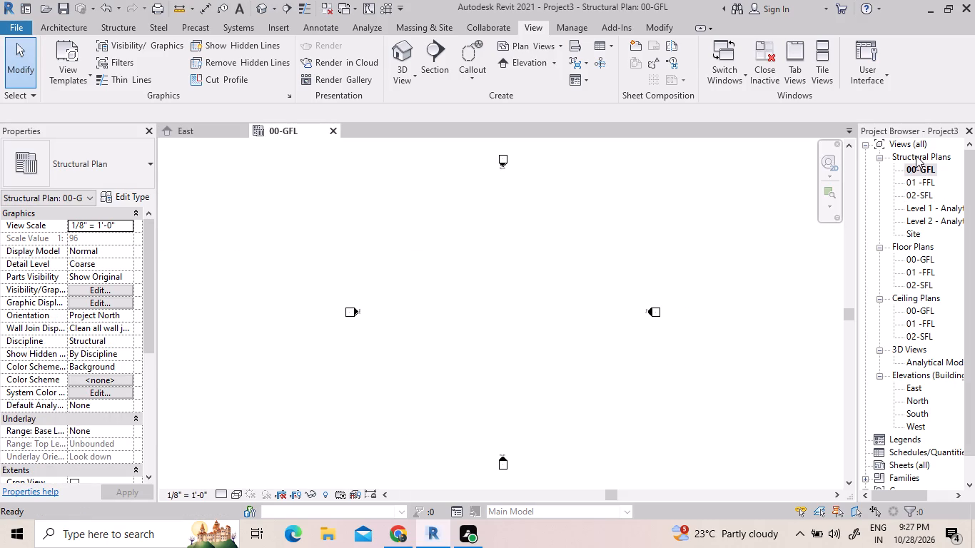
left_click(116, 30)
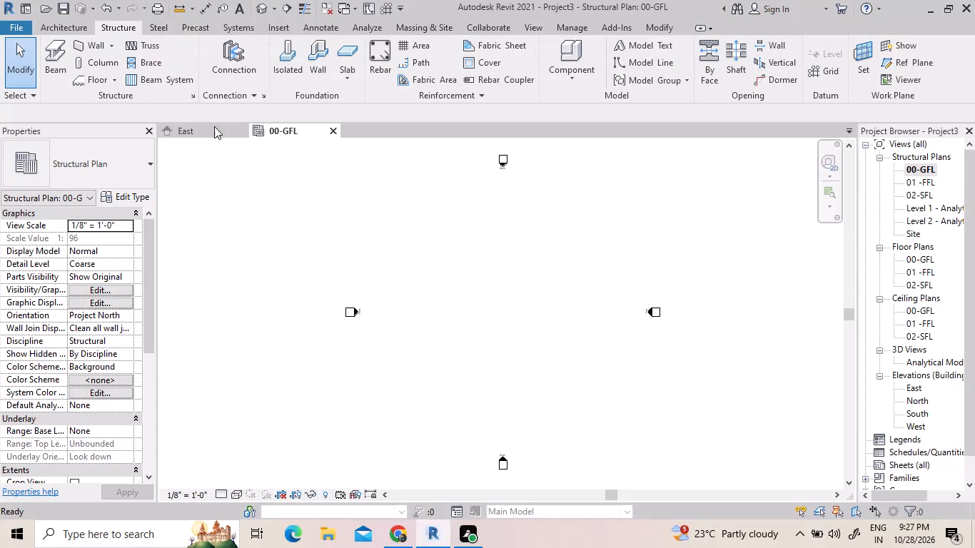
left_click(817, 71)
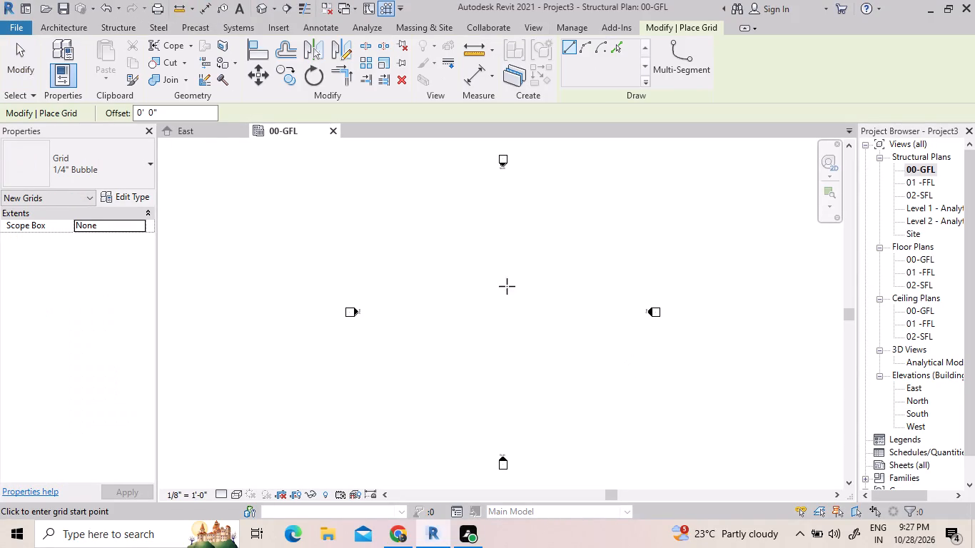
left_click(134, 111)
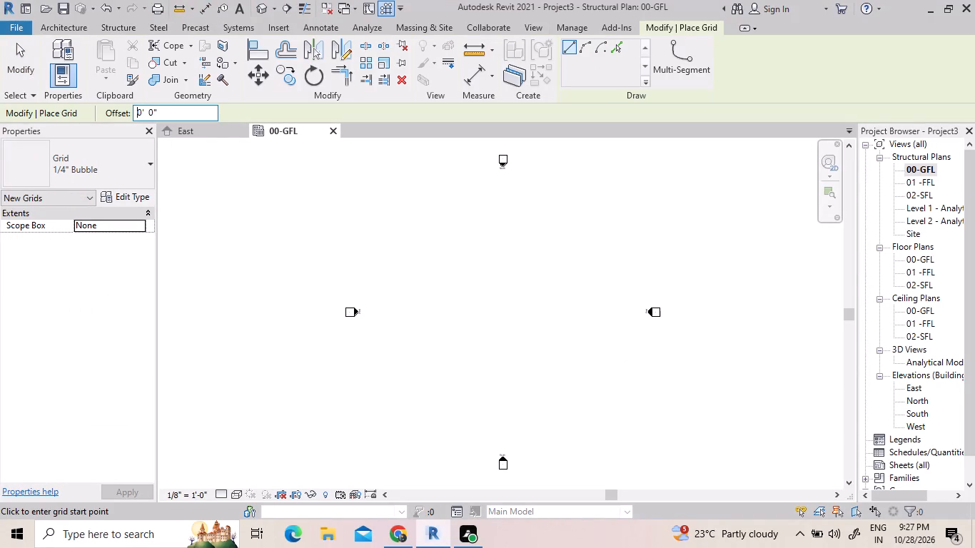
type("10")
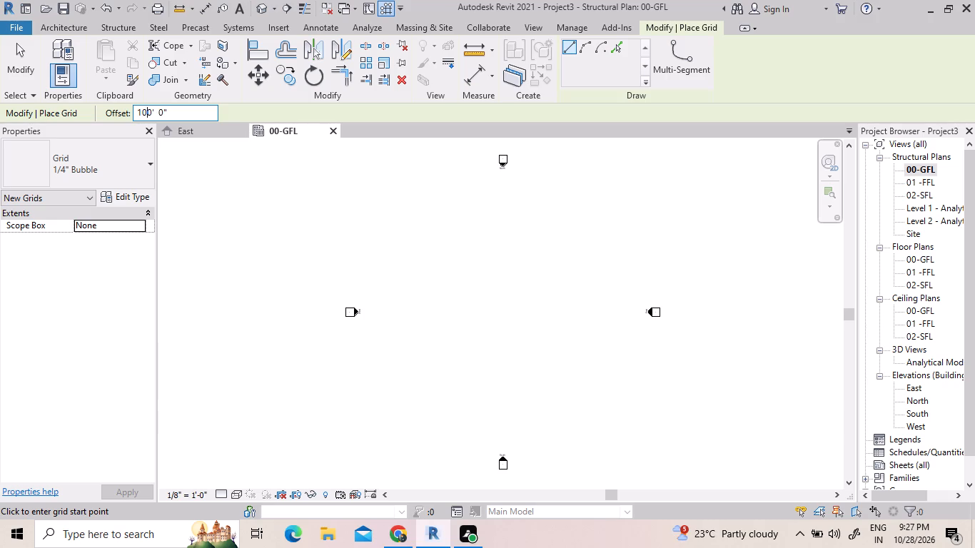
key("BackSpace")
left_click(392, 203)
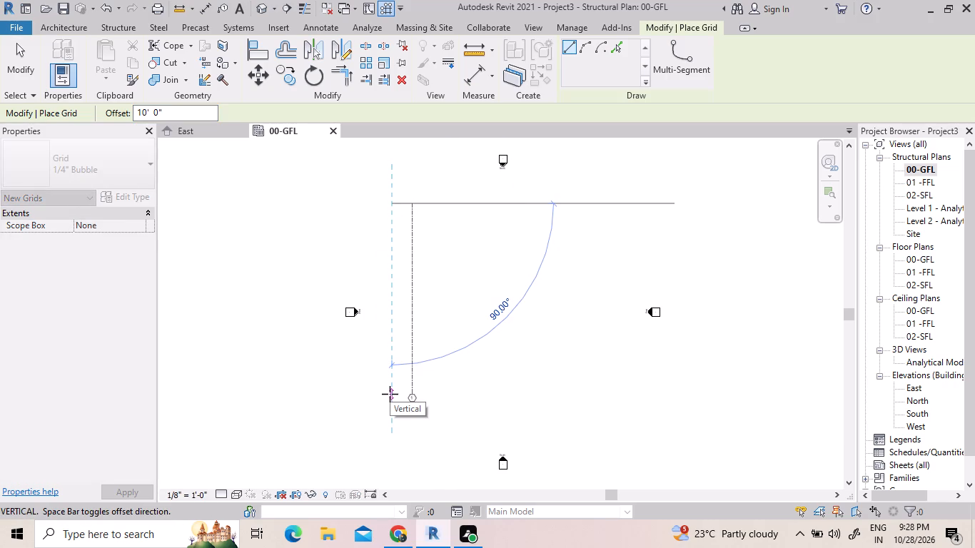
left_click(390, 394)
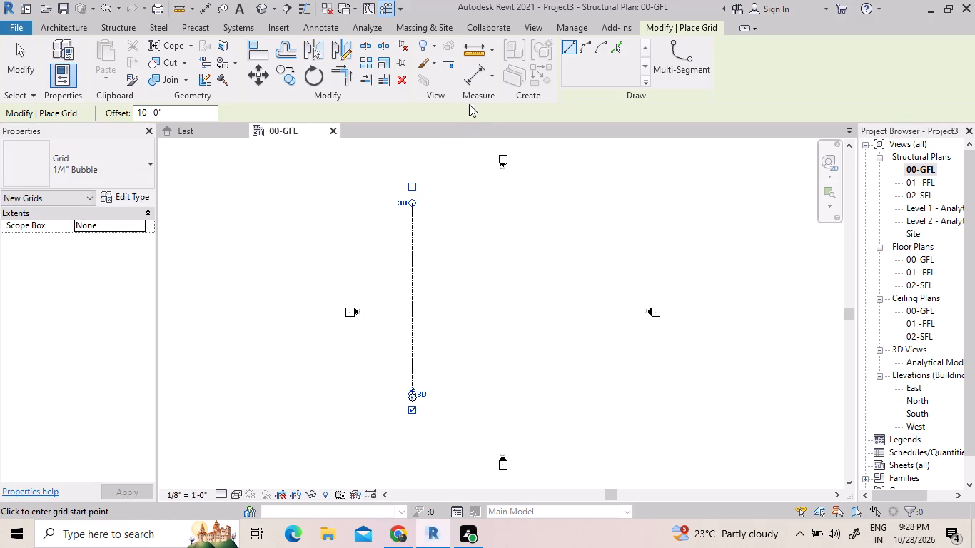
Add five more vertical grid lines toward the east using Pick Lines, each offset 10' 0" from the previous grid.
left_click(618, 51)
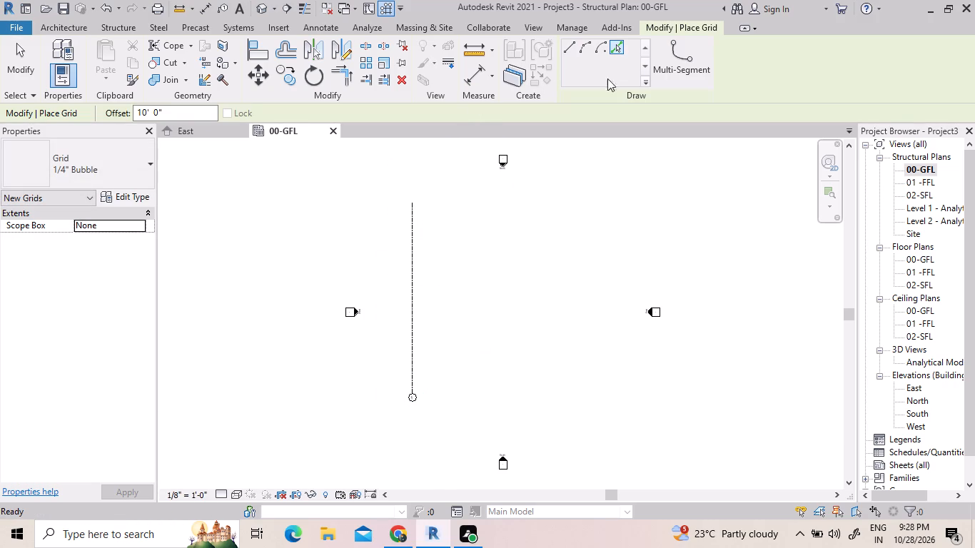
left_click(413, 289)
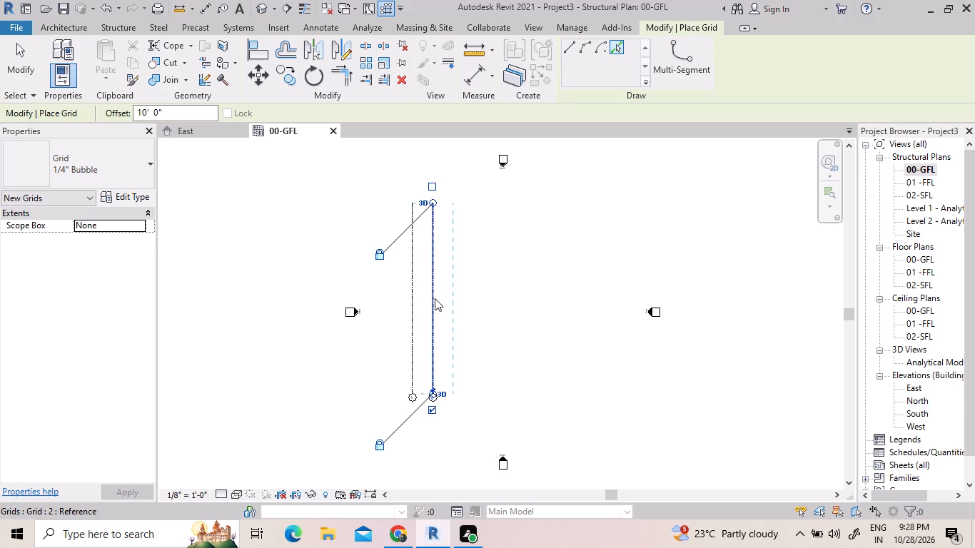
left_click(435, 298)
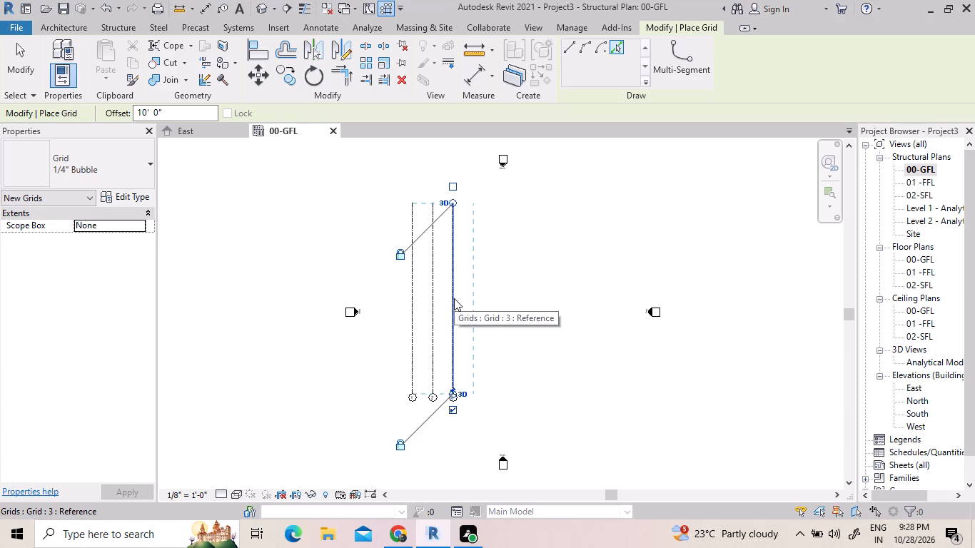
left_click(454, 298)
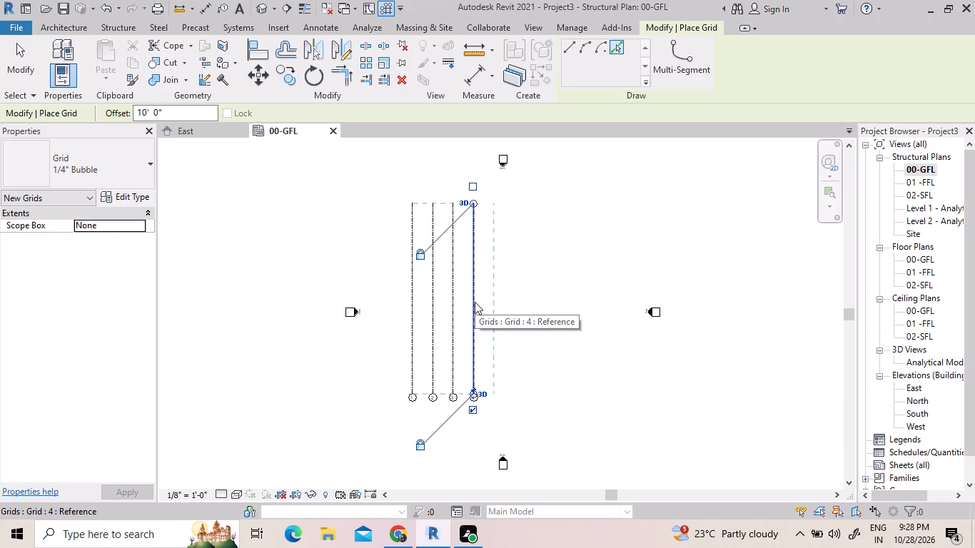
left_click(475, 302)
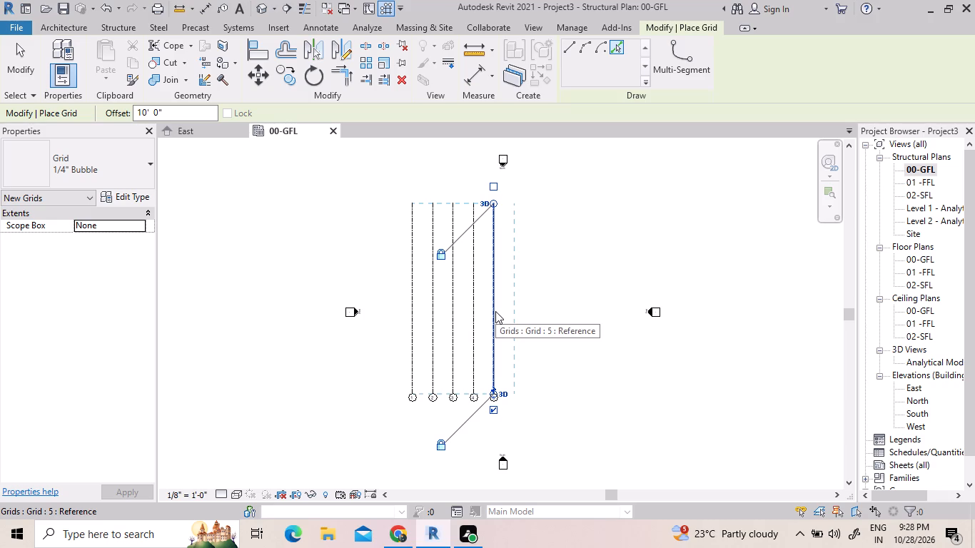
left_click(495, 311)
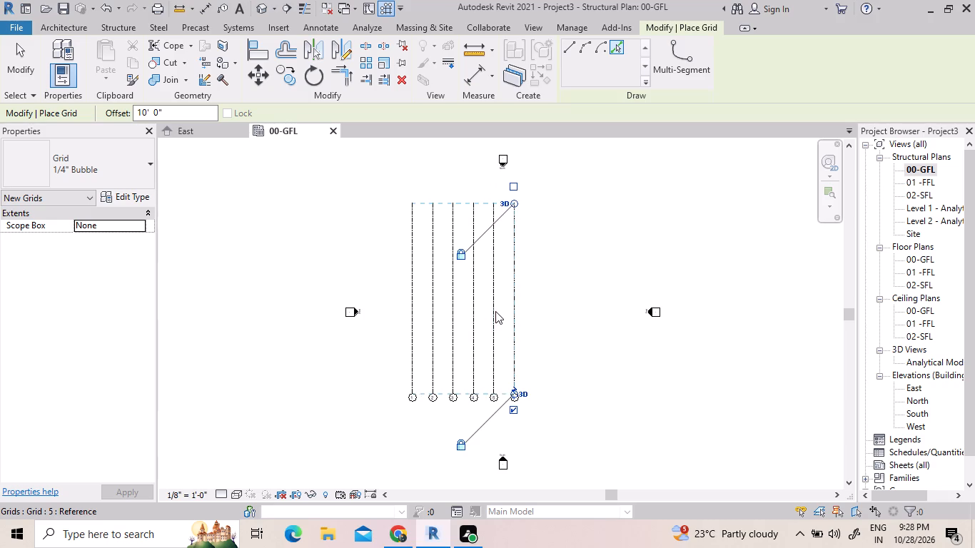
scroll(477, 414, "up", 4)
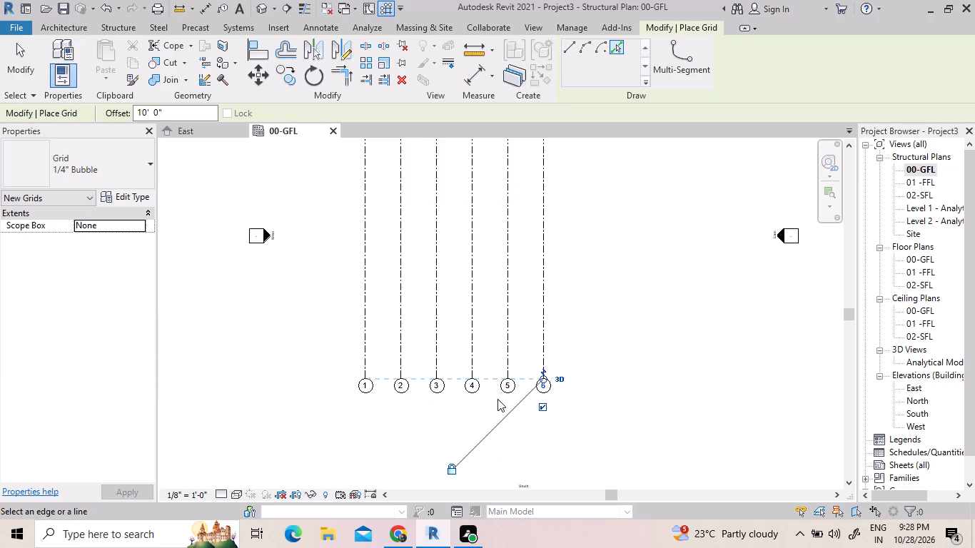
Undo the two easternmost vertical grid lines in the 00-GFL structural plan.
scroll(498, 399, "up", 4)
scroll(499, 399, "down", 7)
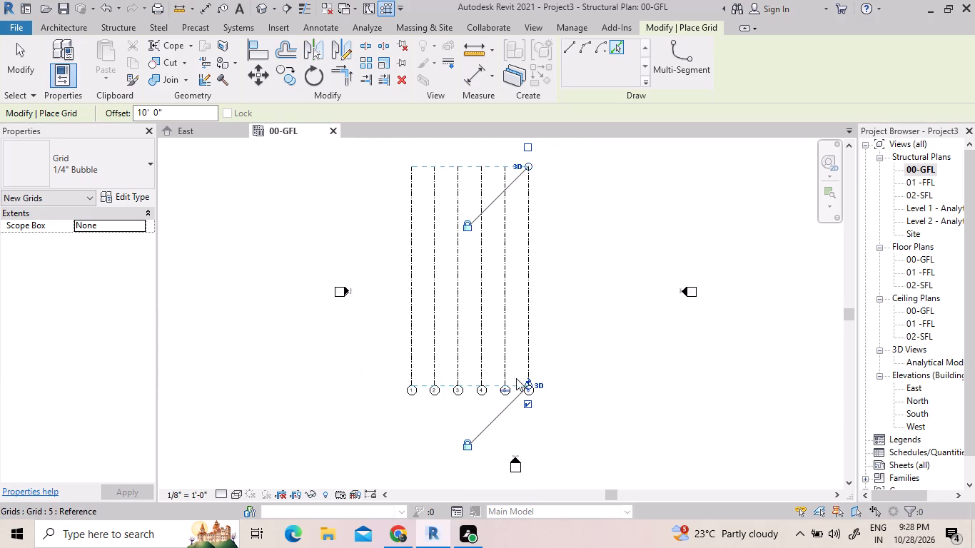
left_click(106, 6)
left_click(106, 6)
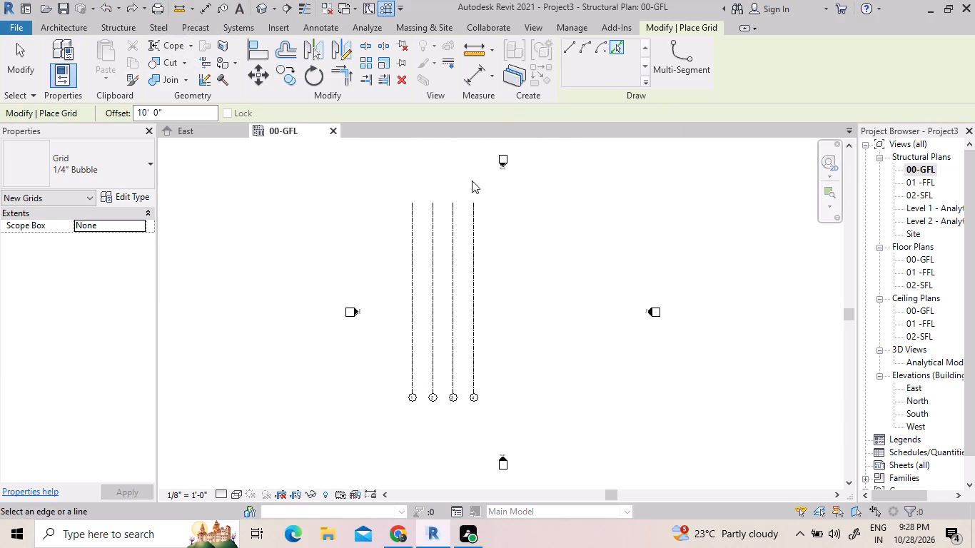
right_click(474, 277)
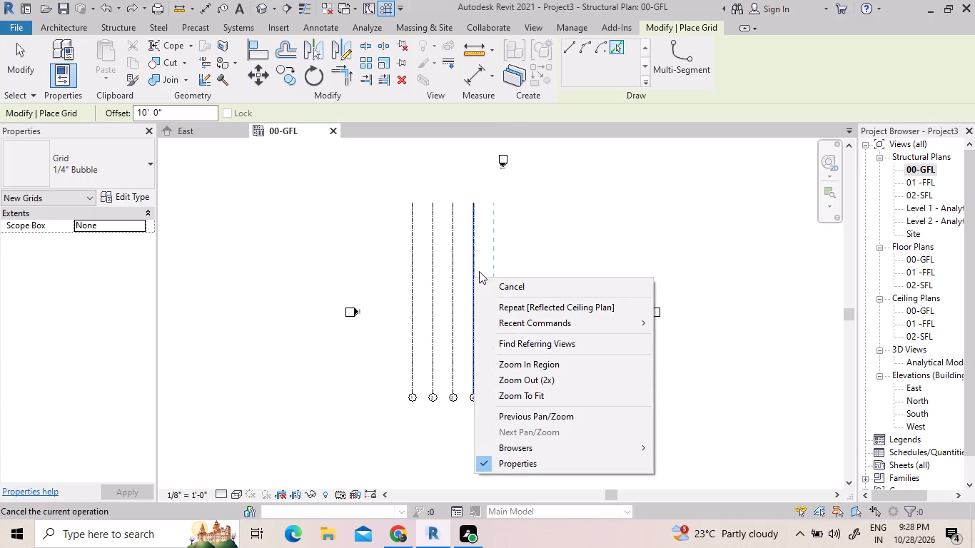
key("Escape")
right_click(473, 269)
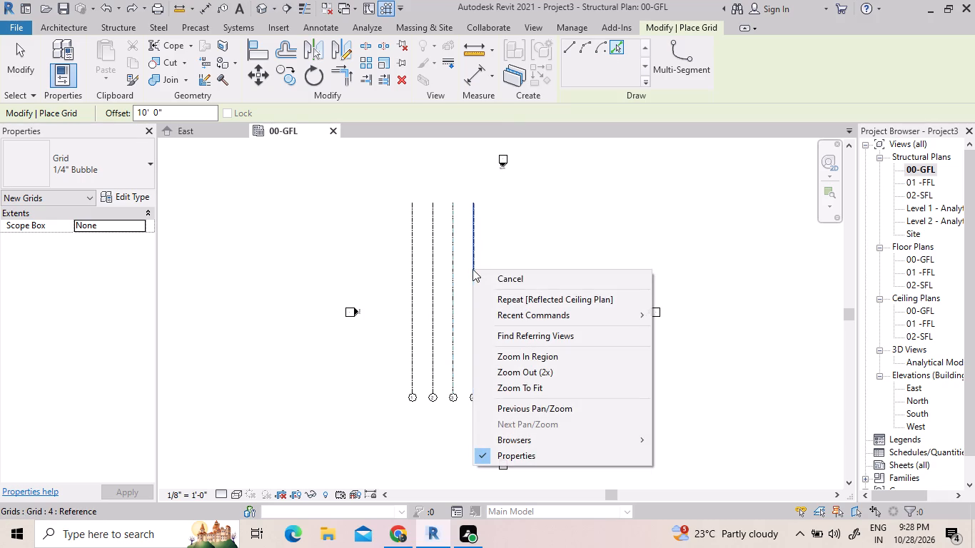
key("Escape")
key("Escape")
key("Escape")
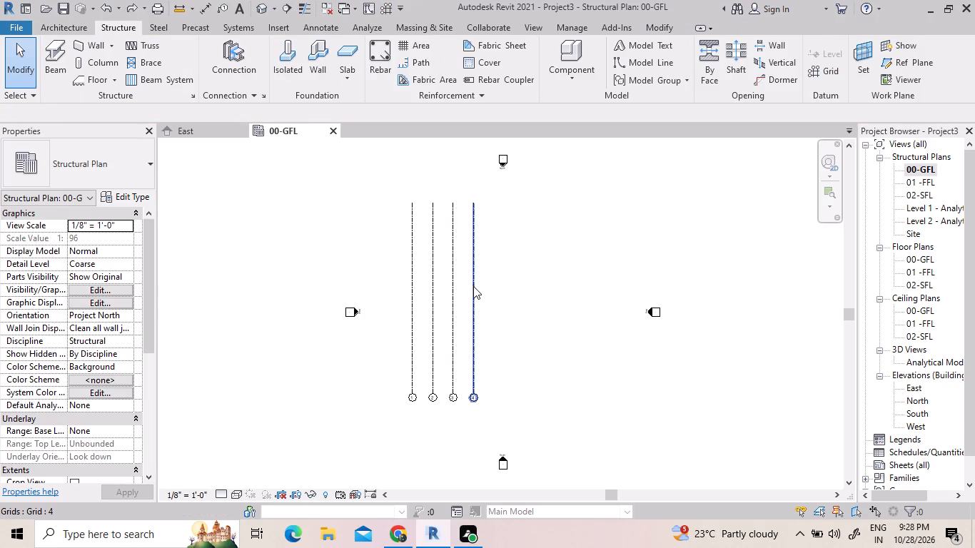
Draw a horizontal grid line across the upper part of the four vertical grids, using Create Similar from grid 4.
right_click(475, 286)
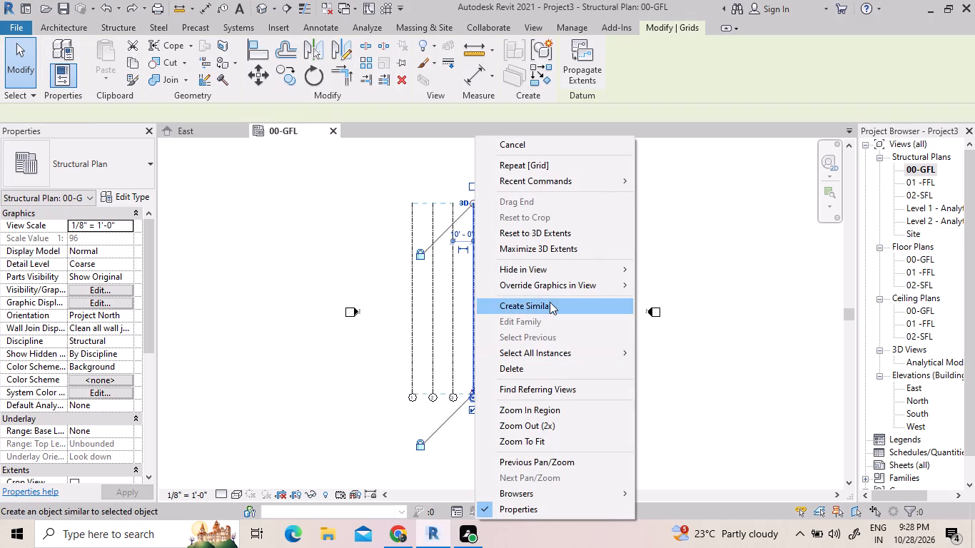
left_click(547, 311)
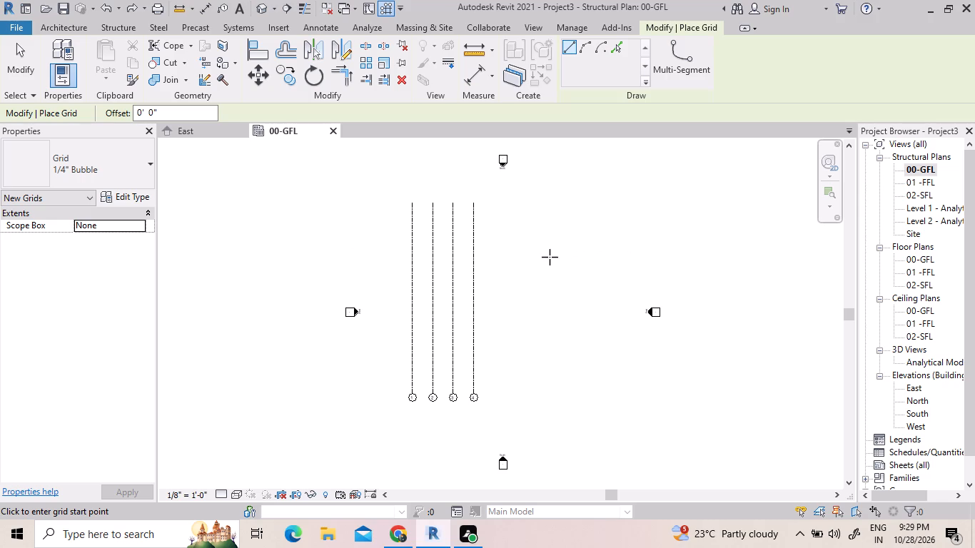
left_click(510, 263)
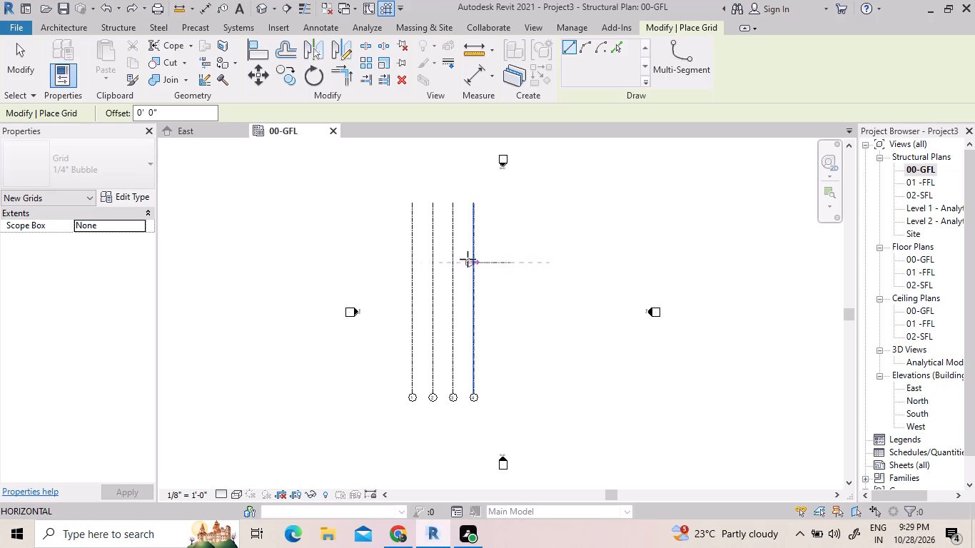
left_click(363, 262)
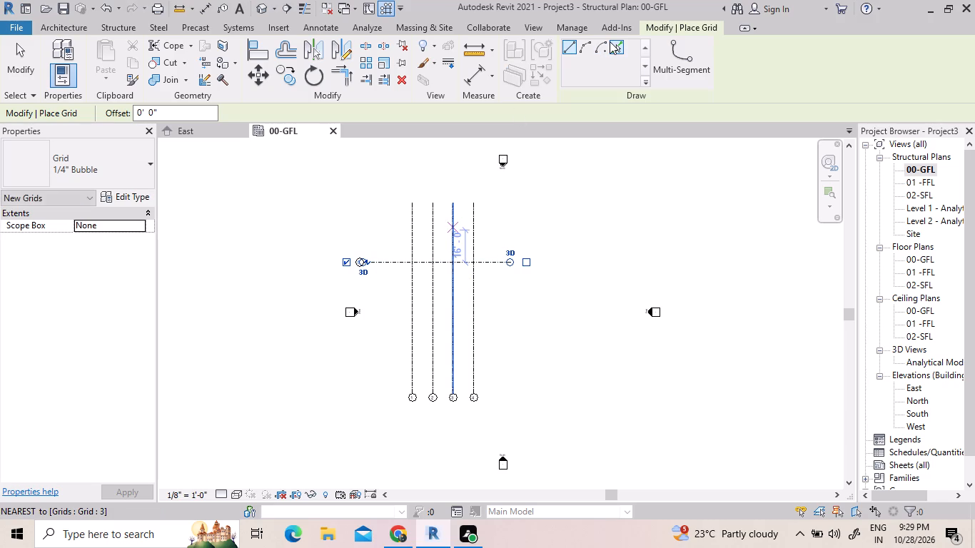
Add three more horizontal grid lines below the first using Pick Lines, each offset 10' 0" from the previous grid.
left_click(610, 41)
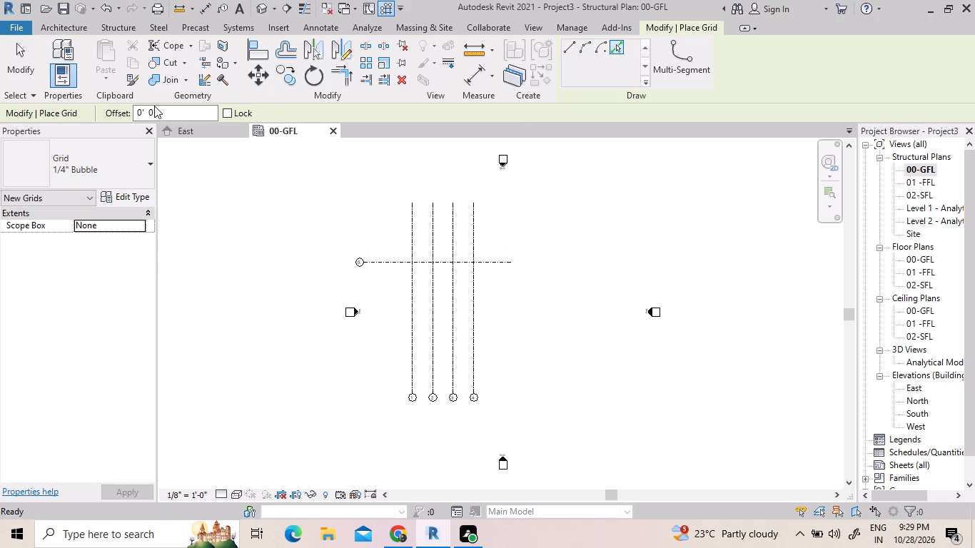
left_click(136, 113)
key("1")
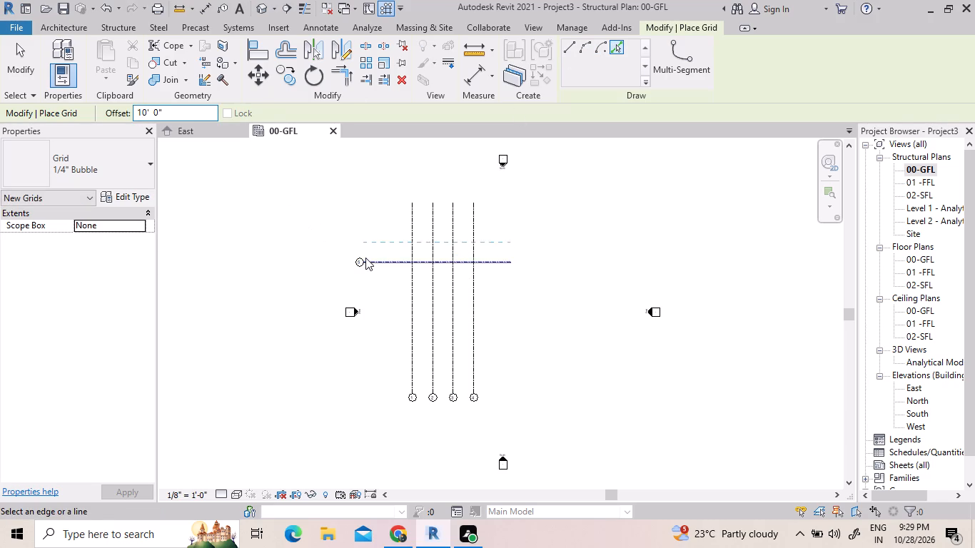
left_click(353, 216)
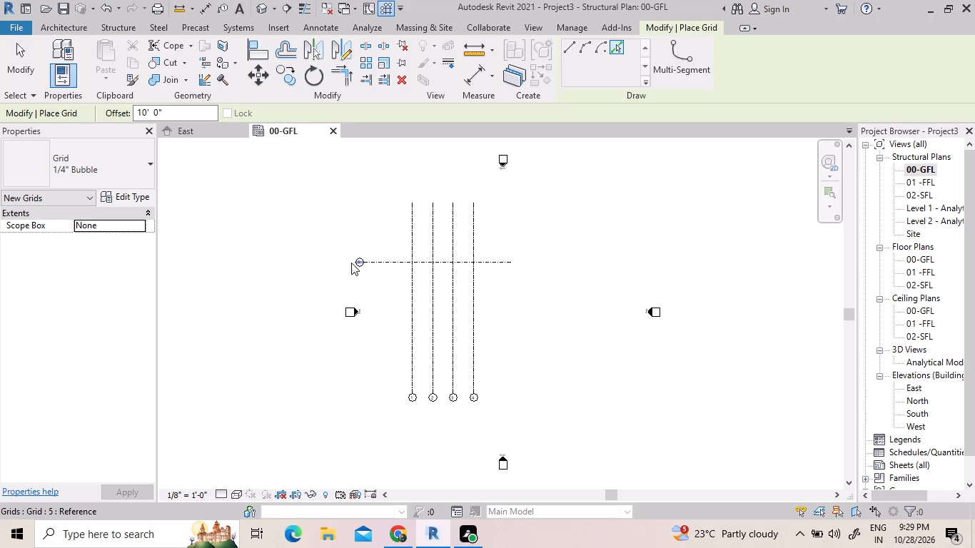
left_click(392, 267)
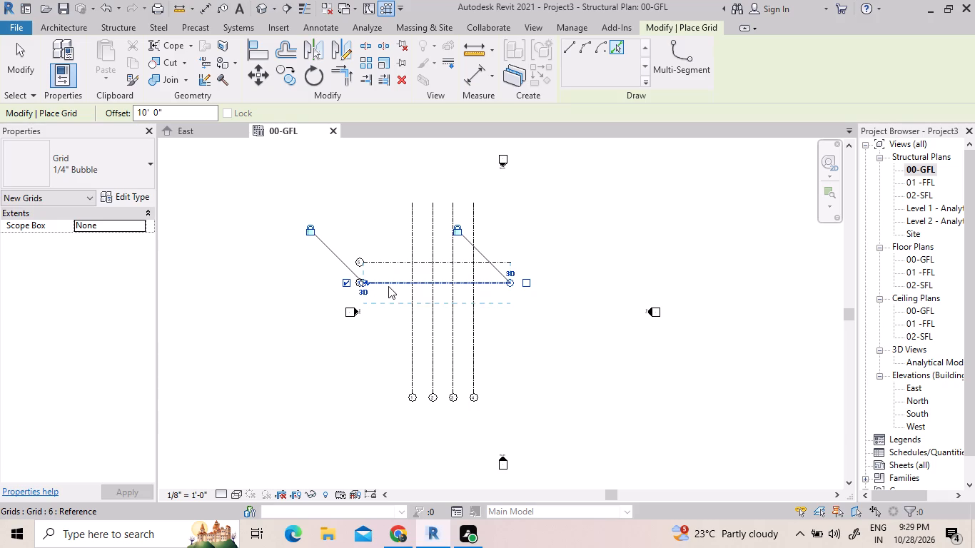
left_click(388, 286)
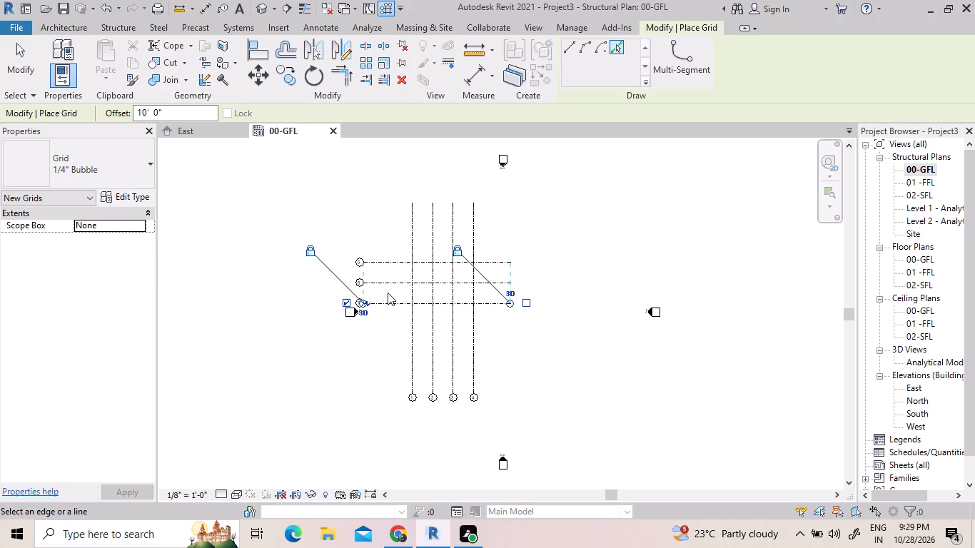
left_click(388, 304)
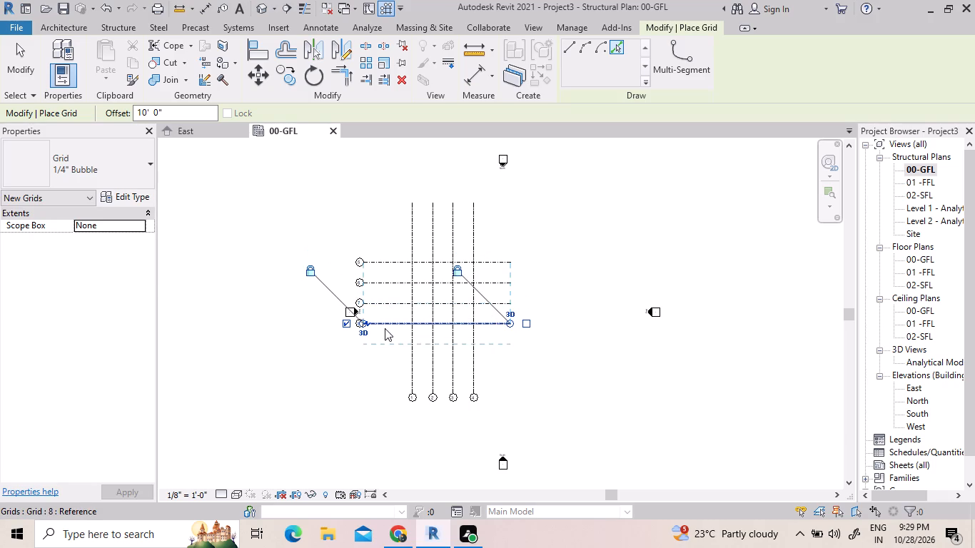
scroll(375, 213, "up", 4)
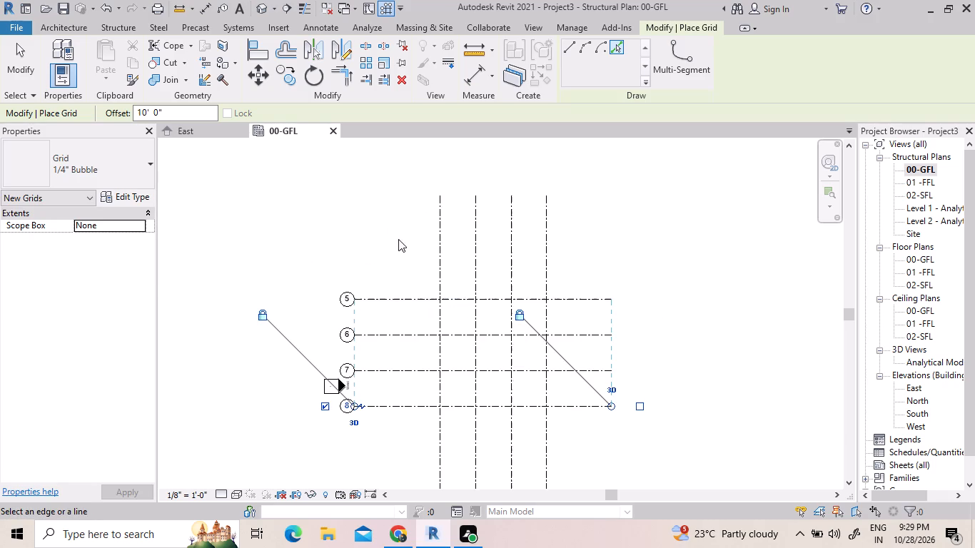
right_click(305, 226)
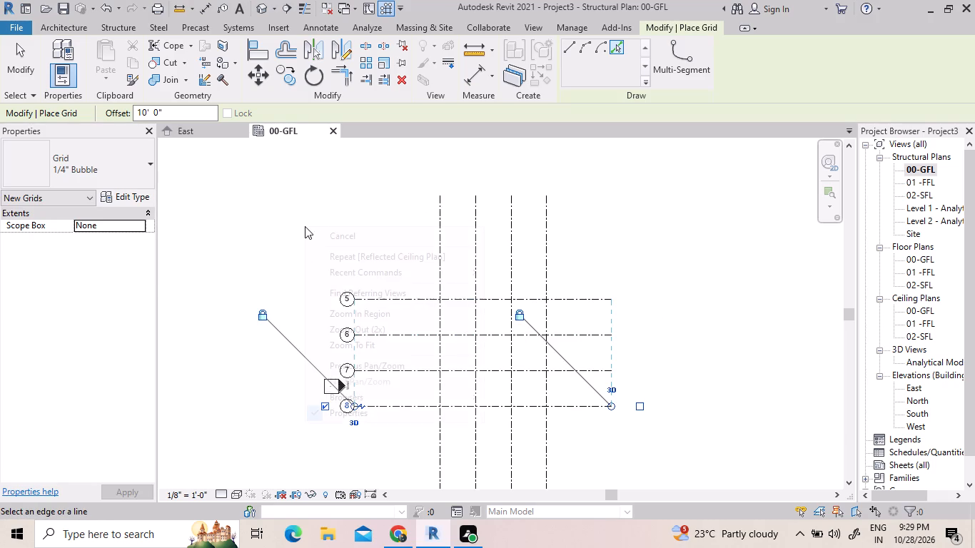
left_click(318, 233)
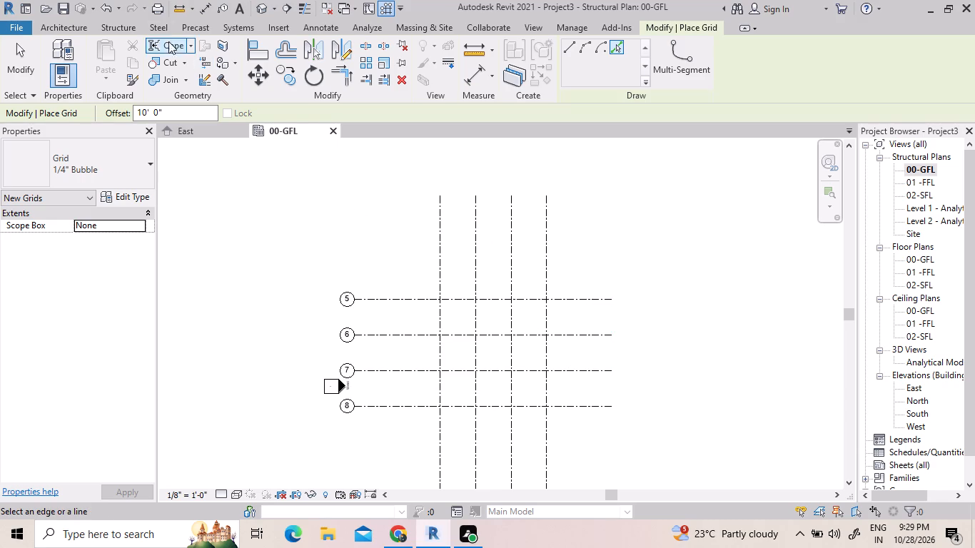
Start a vertical structural column of type Concrete-Rectangular-Column 12 x 18, with its extent defined by Height.
left_click(113, 28)
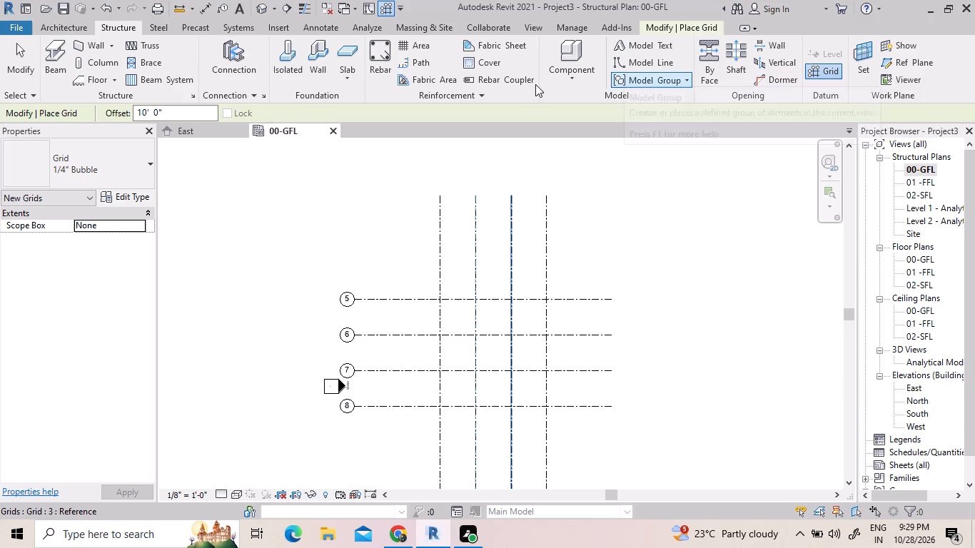
left_click(91, 64)
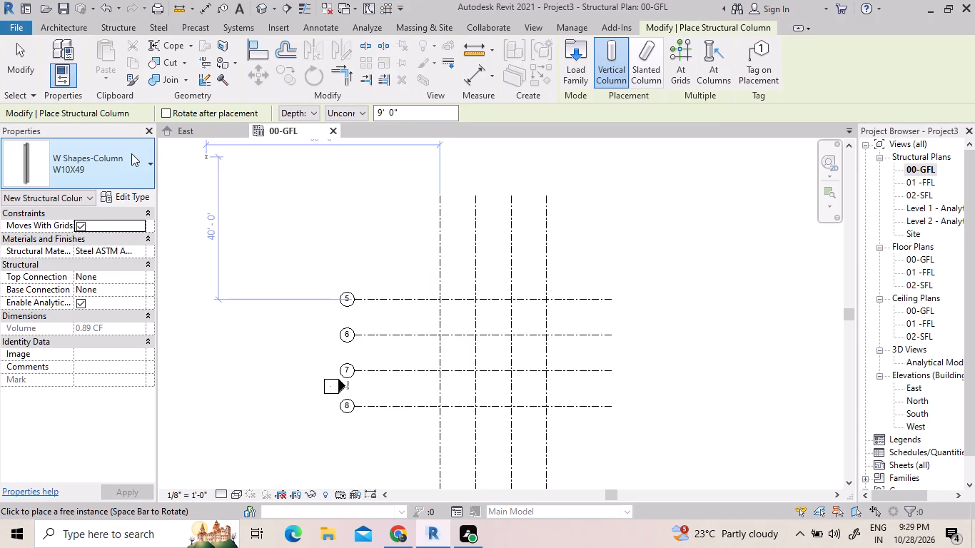
left_click(150, 166)
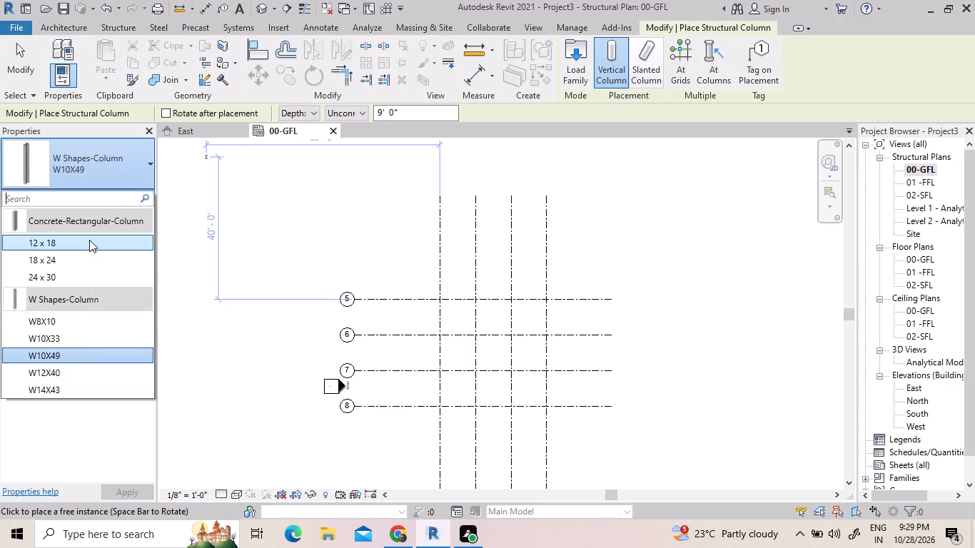
left_click(89, 240)
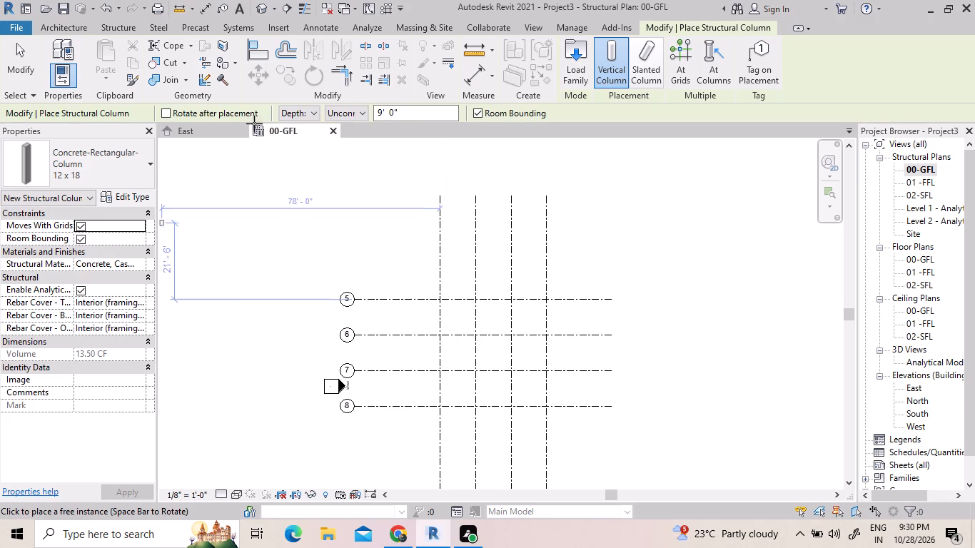
left_click(314, 109)
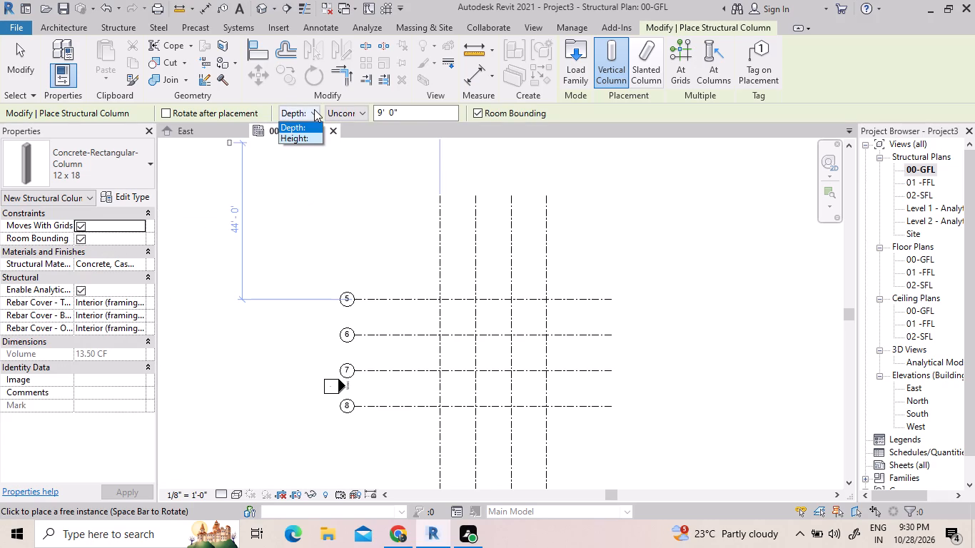
left_click(308, 136)
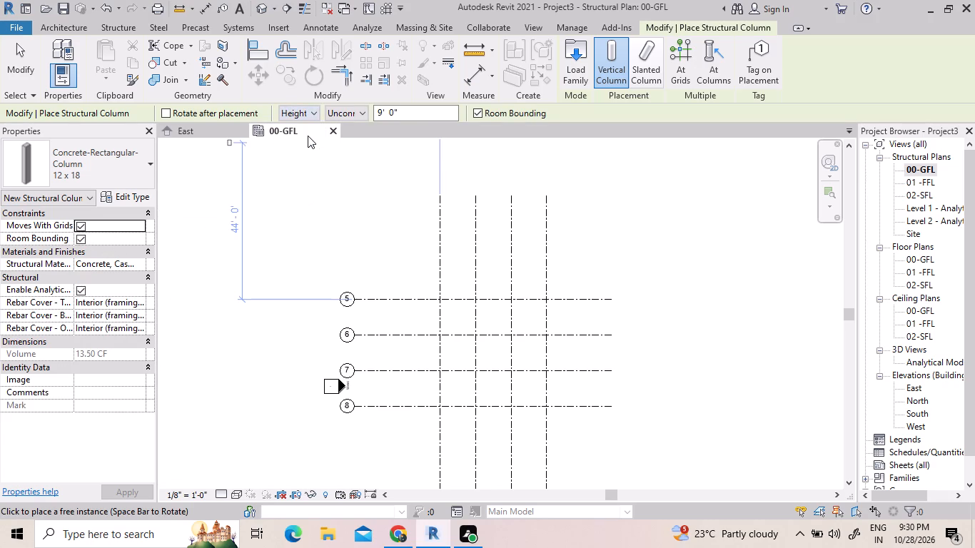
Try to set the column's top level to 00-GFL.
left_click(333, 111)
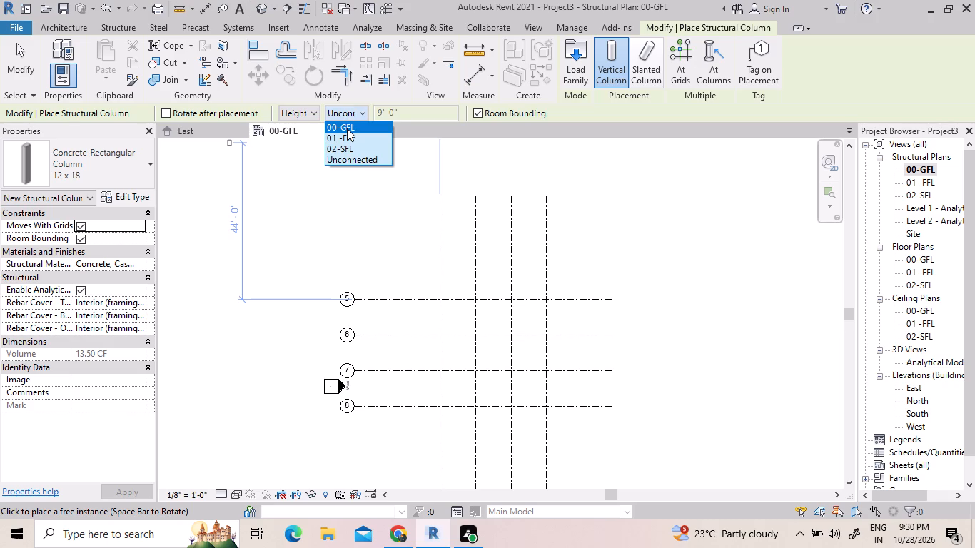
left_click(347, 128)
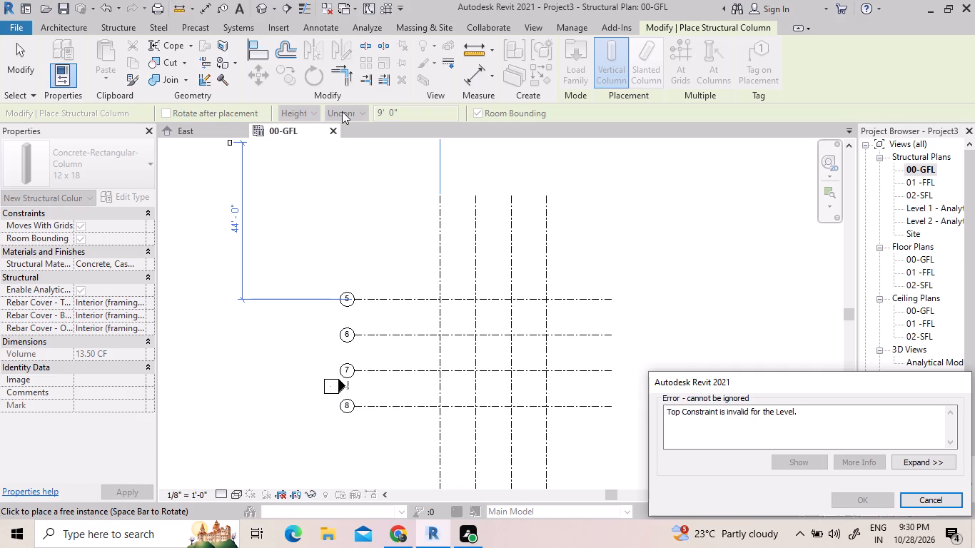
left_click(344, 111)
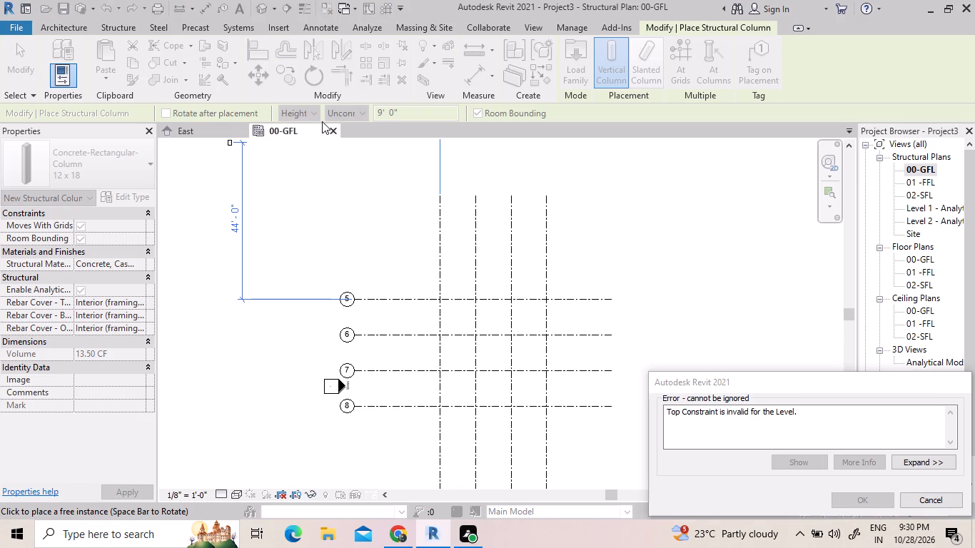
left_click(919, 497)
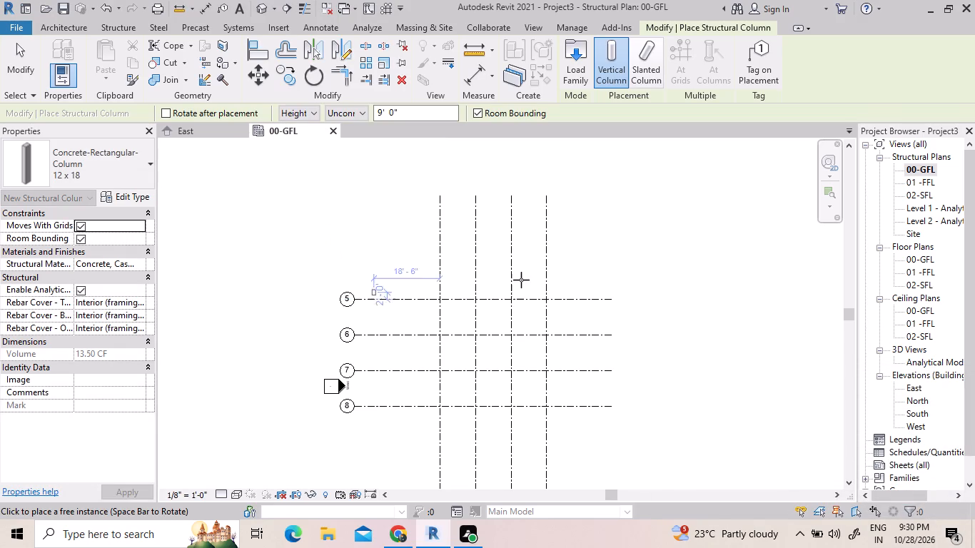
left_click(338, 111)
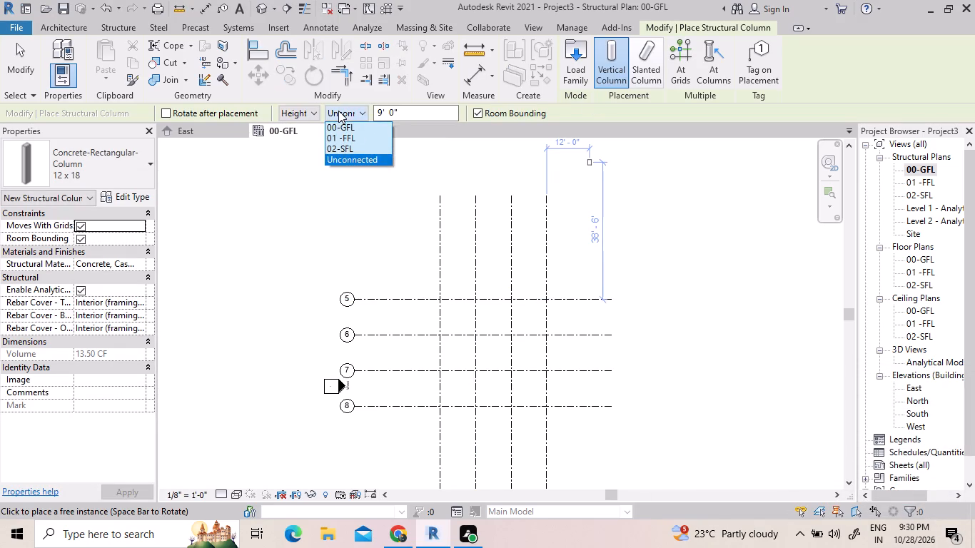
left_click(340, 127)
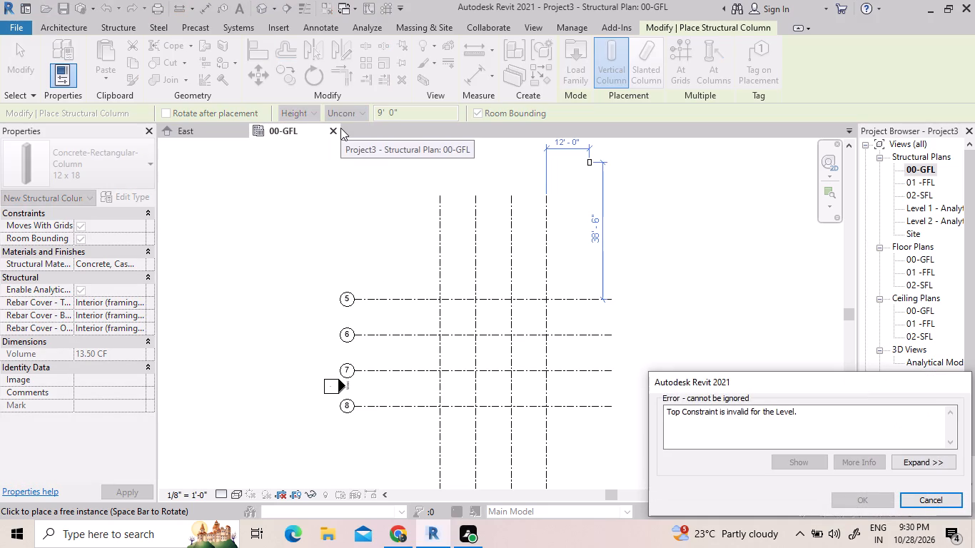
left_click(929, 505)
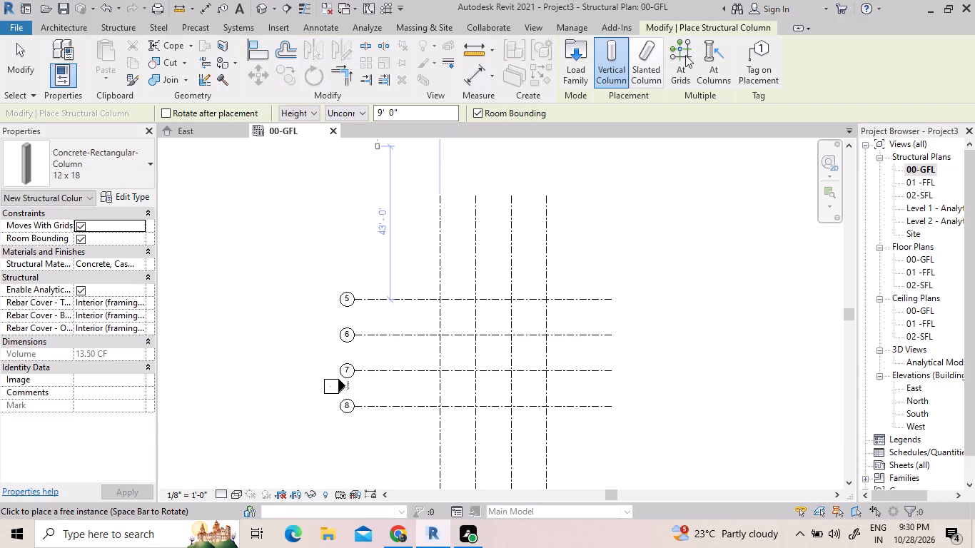
Set the column's top level to 01 -FFL, keeping the Height option.
left_click(360, 111)
left_click(357, 138)
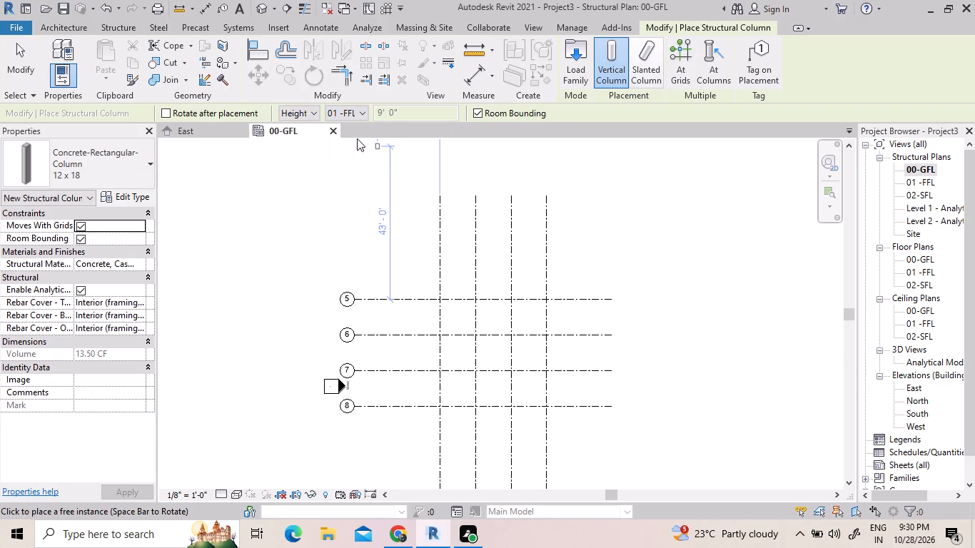
left_click(315, 117)
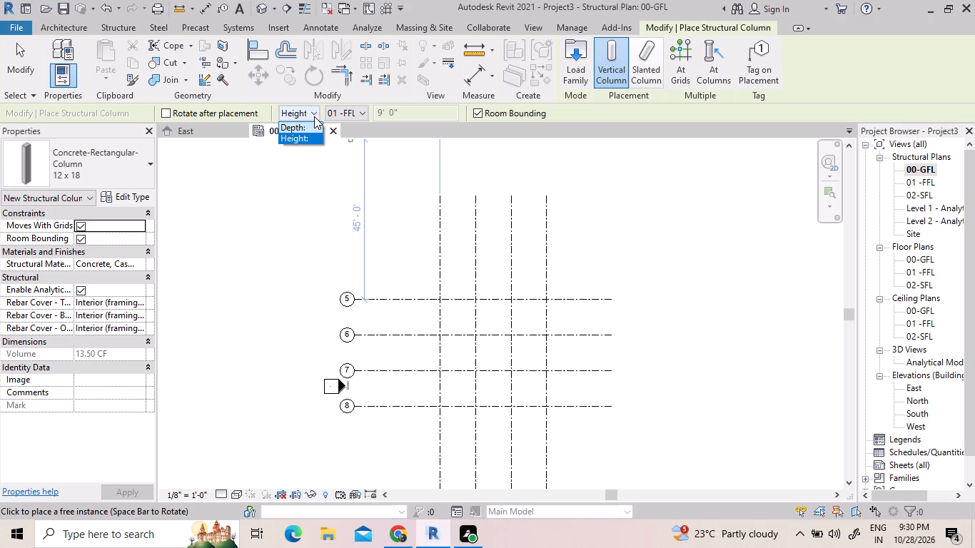
left_click(314, 116)
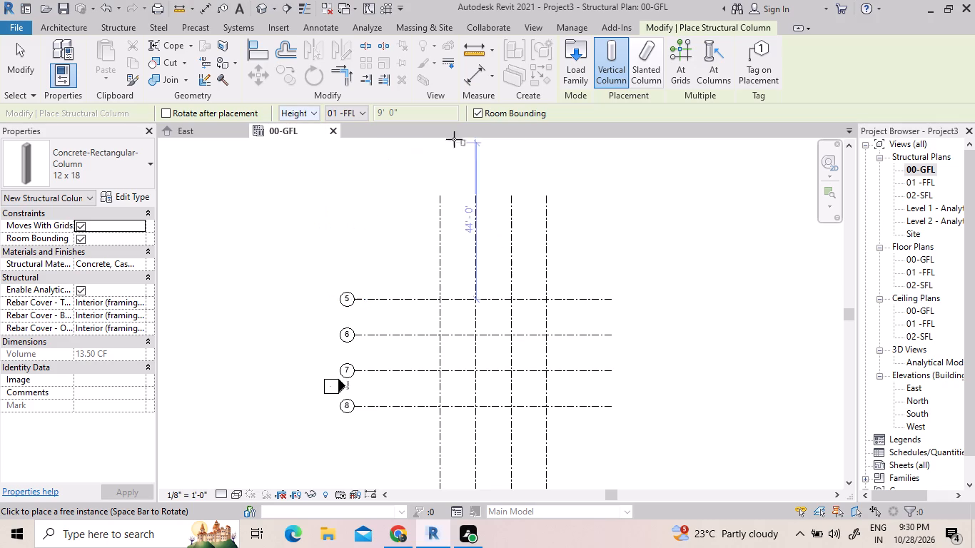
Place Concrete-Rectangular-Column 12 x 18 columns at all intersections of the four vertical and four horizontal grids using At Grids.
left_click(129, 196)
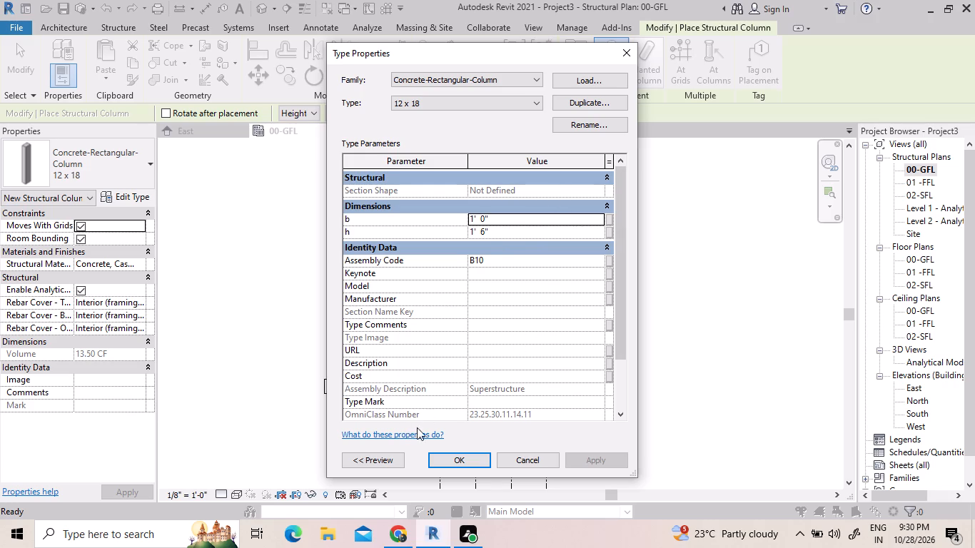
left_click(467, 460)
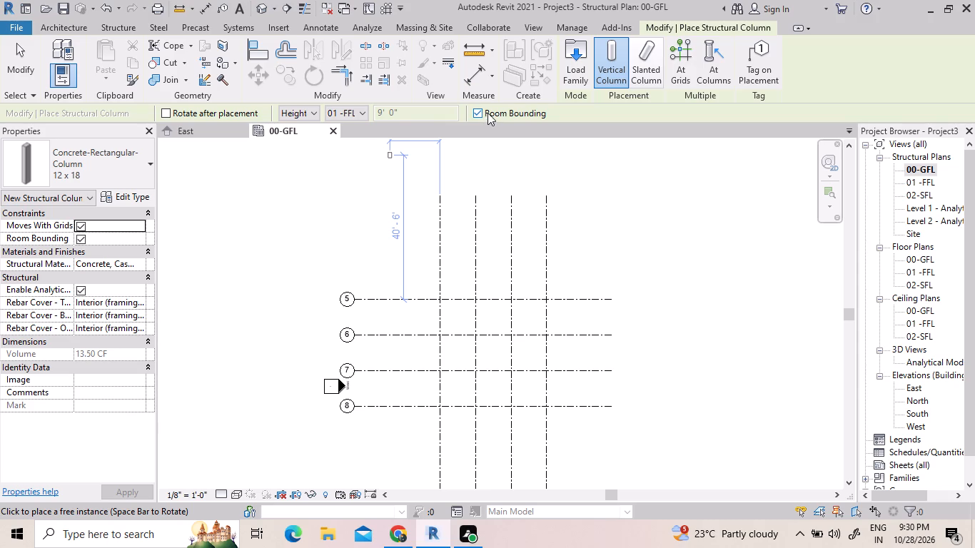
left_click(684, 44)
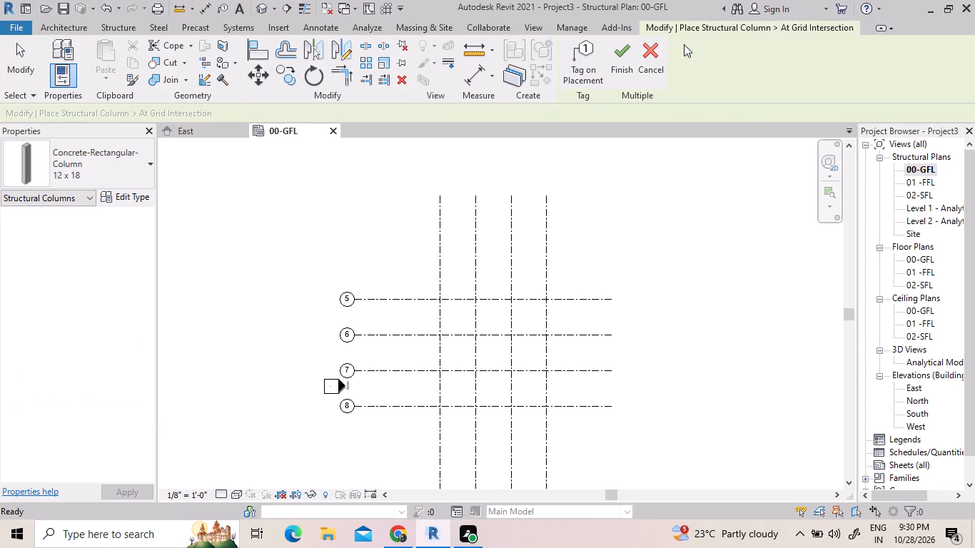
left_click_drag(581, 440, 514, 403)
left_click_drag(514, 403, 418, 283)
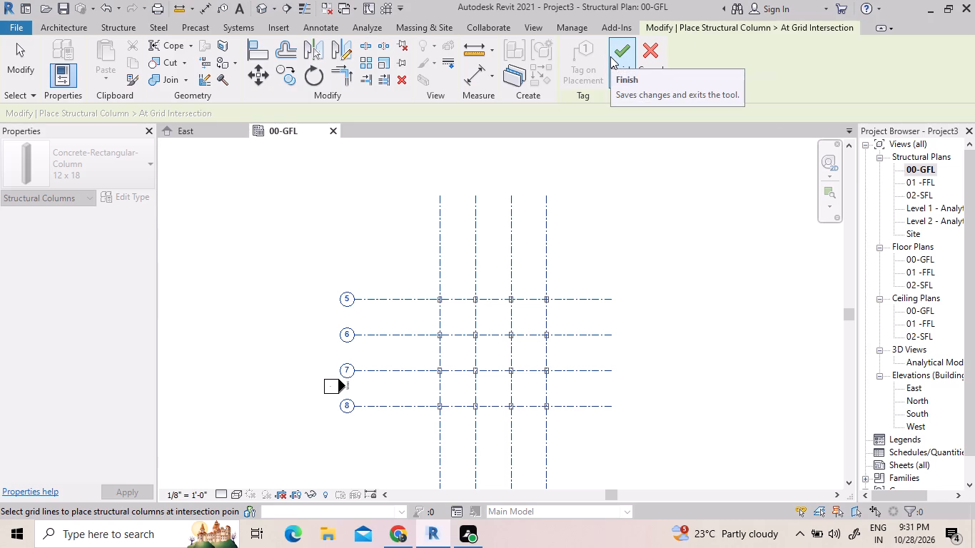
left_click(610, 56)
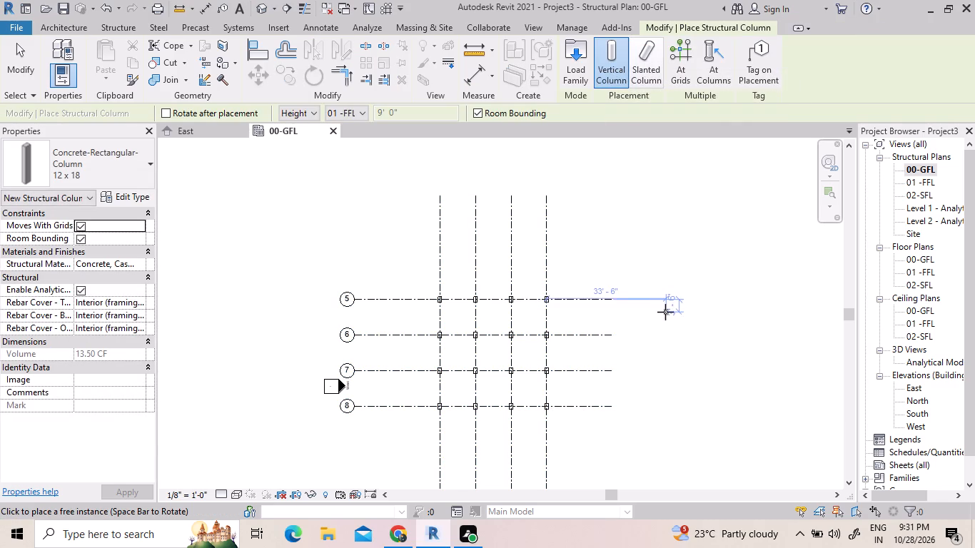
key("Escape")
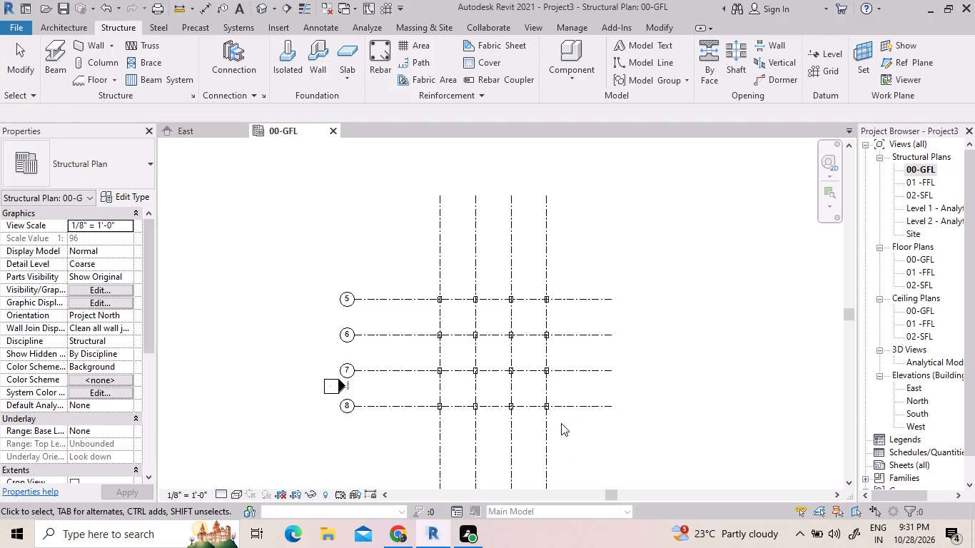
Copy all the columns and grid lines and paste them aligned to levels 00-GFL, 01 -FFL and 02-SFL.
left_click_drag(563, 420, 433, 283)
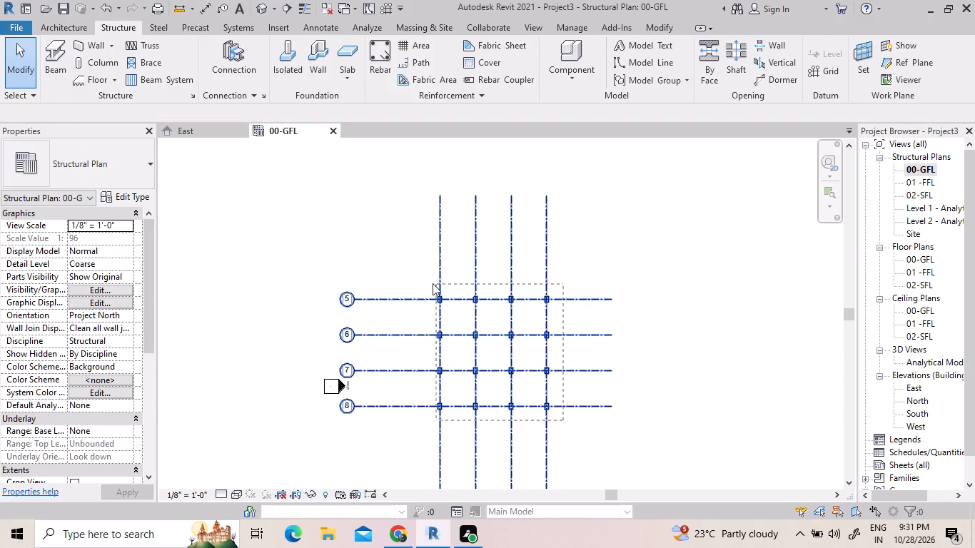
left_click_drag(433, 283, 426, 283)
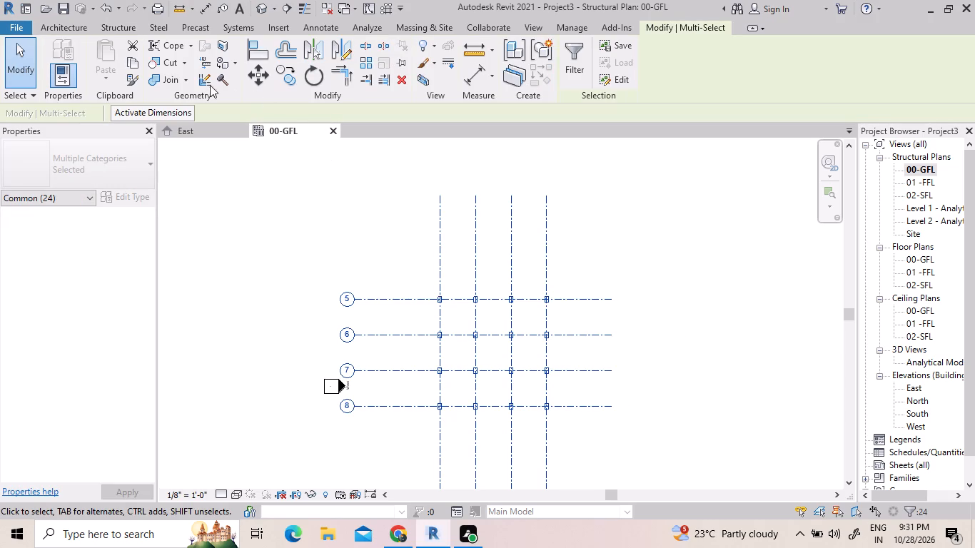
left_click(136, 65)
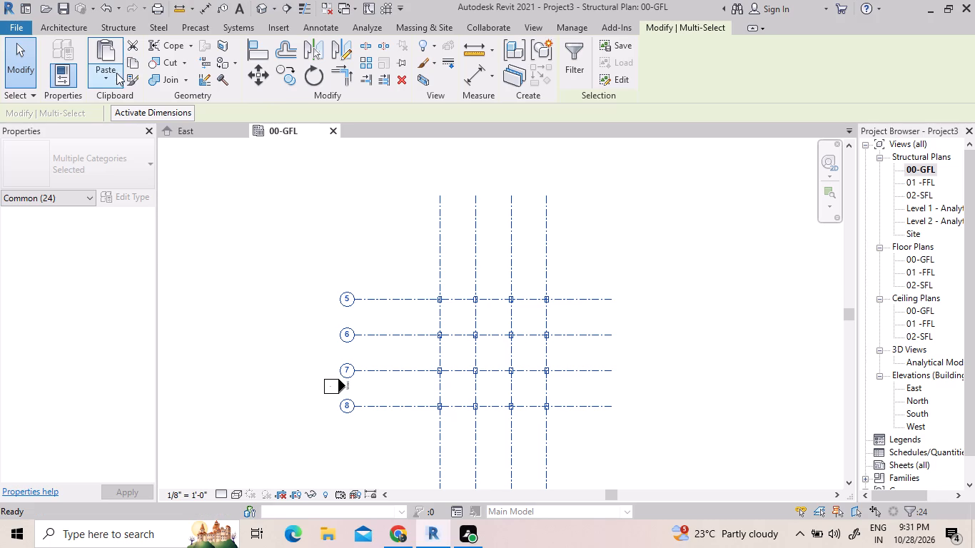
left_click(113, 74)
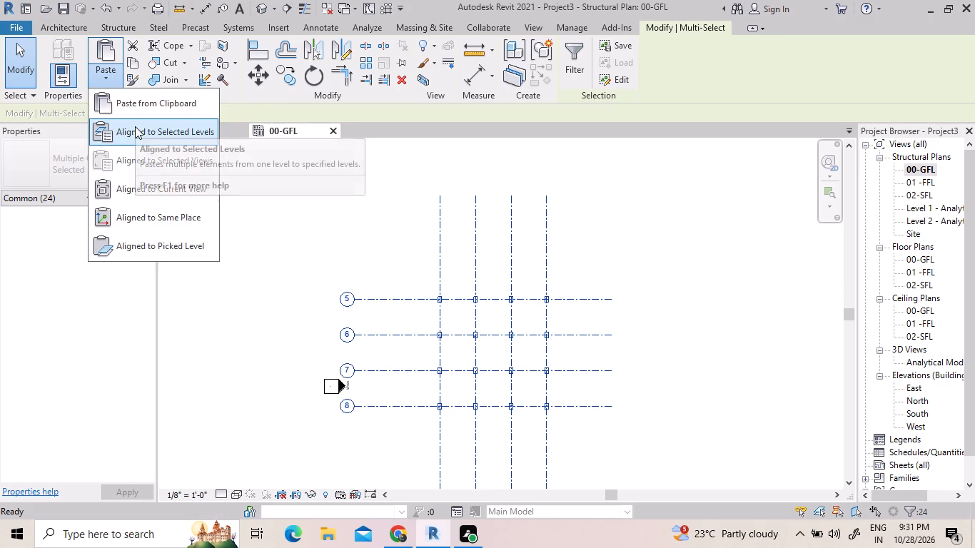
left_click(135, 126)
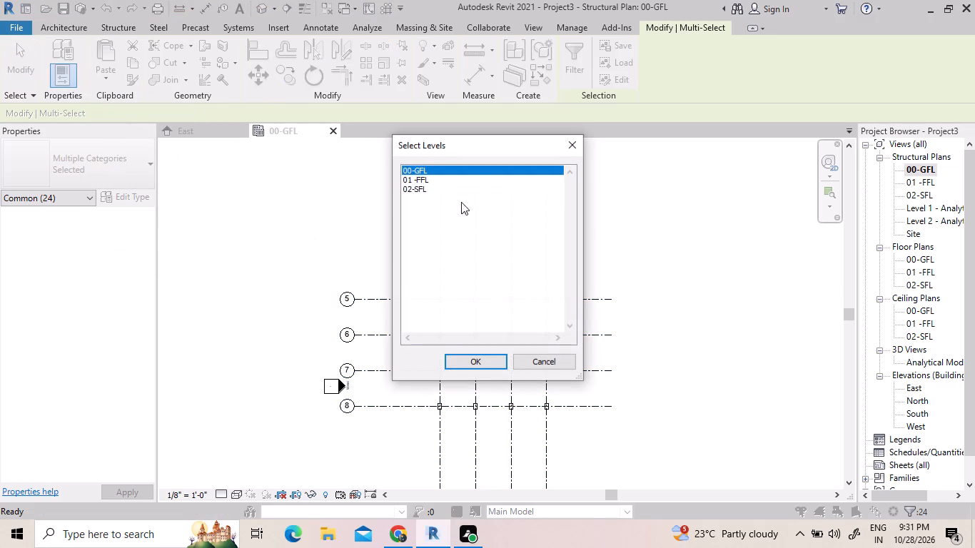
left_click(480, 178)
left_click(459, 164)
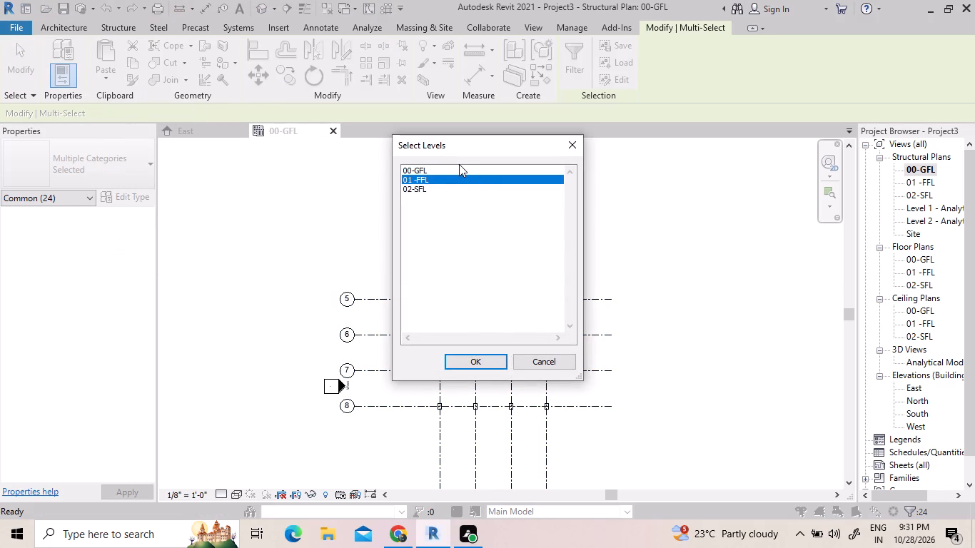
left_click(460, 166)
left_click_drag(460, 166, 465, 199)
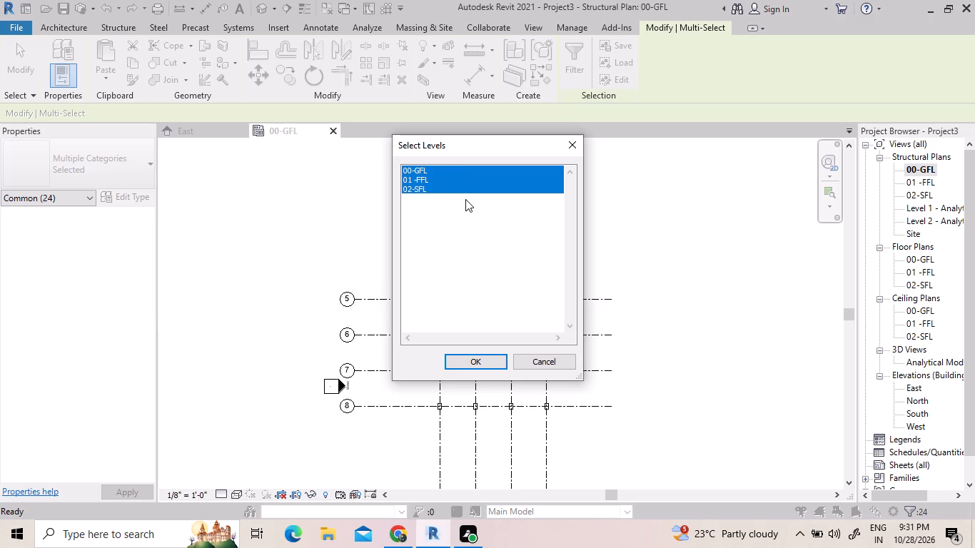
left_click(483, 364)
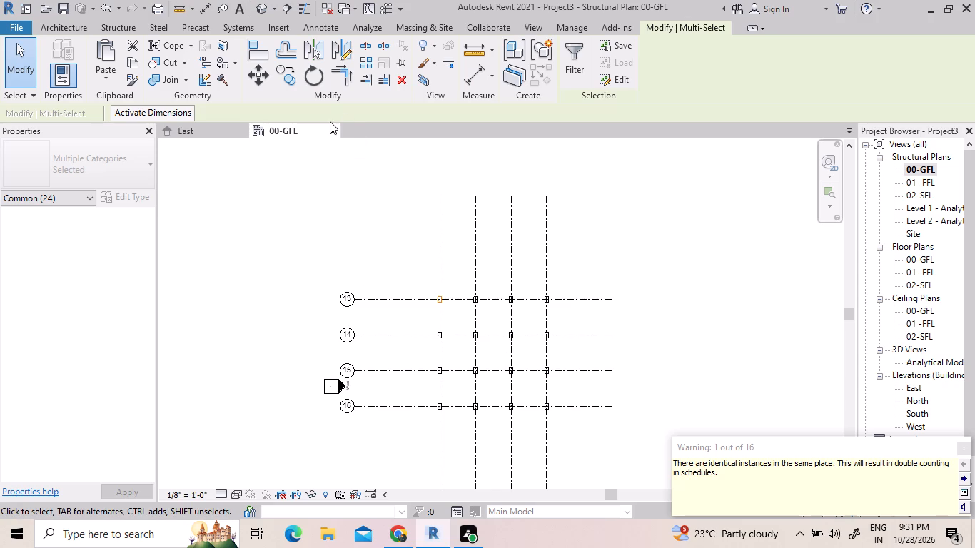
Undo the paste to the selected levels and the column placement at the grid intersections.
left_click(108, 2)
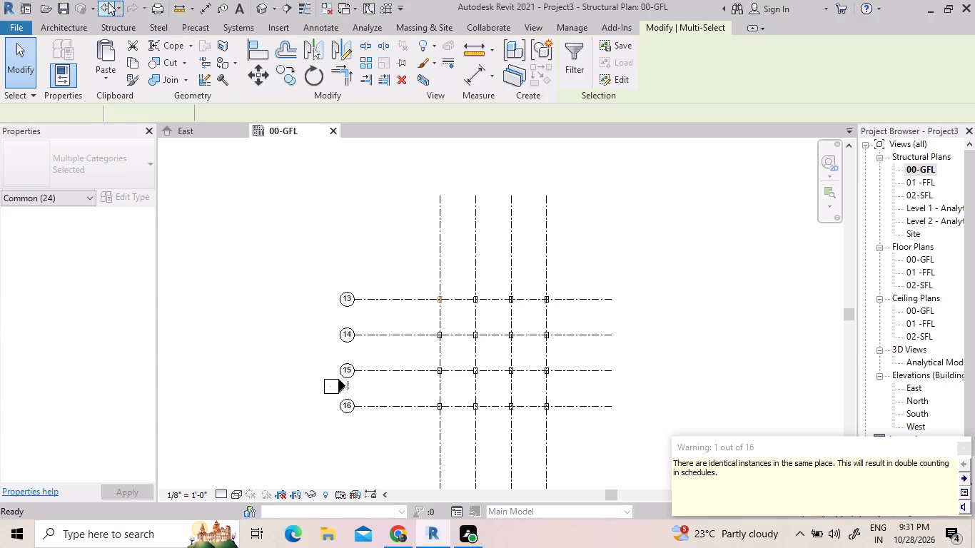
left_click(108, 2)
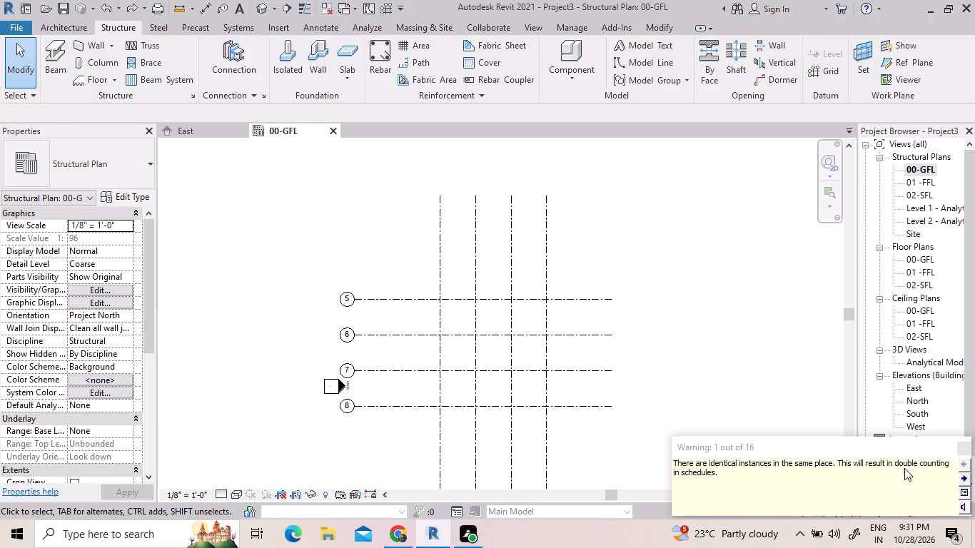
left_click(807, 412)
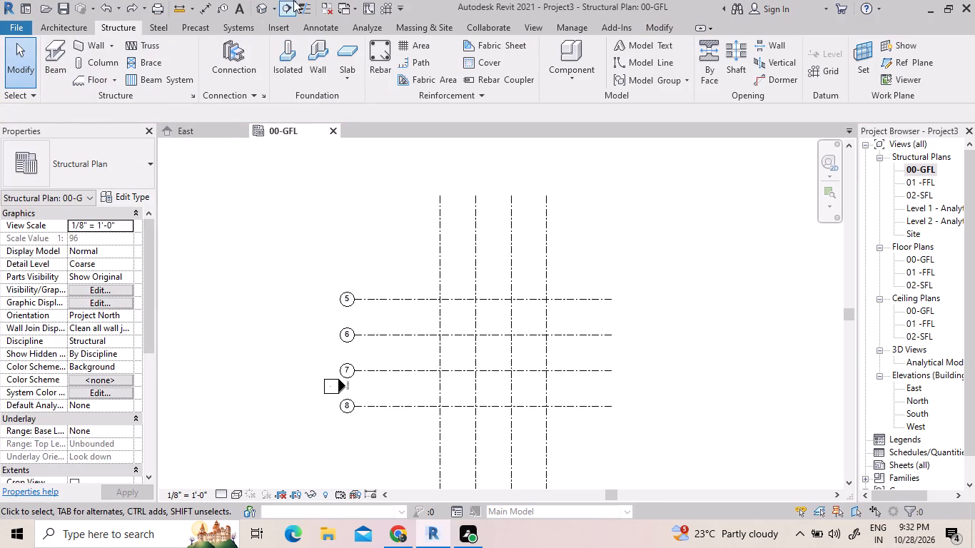
Open the default 3D view to check the model.
left_click(251, 1)
left_click(266, 6)
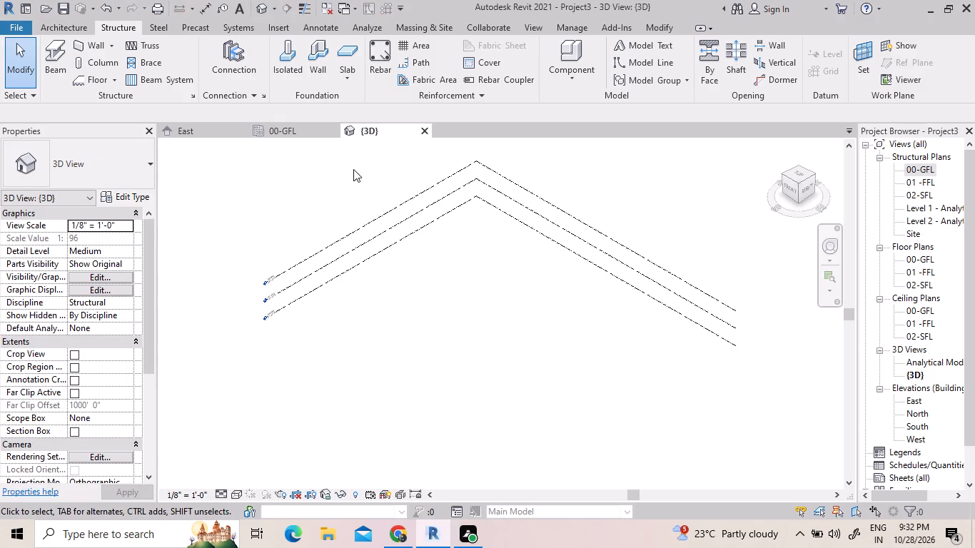
In the 00-GFL plan, place 12 x 18 concrete columns up to 01 -FFL at all sixteen grid intersections using At Grids.
left_click(284, 129)
left_click(108, 61)
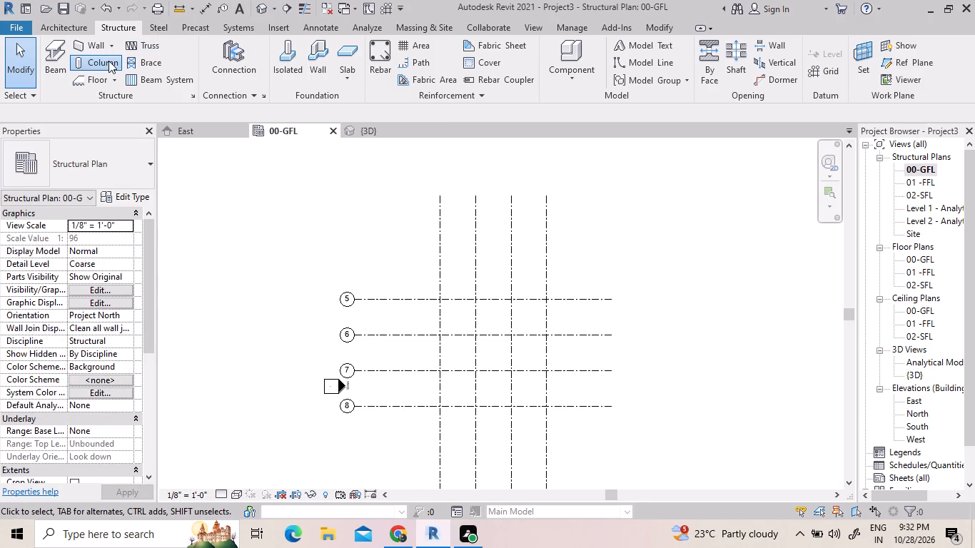
left_click(114, 170)
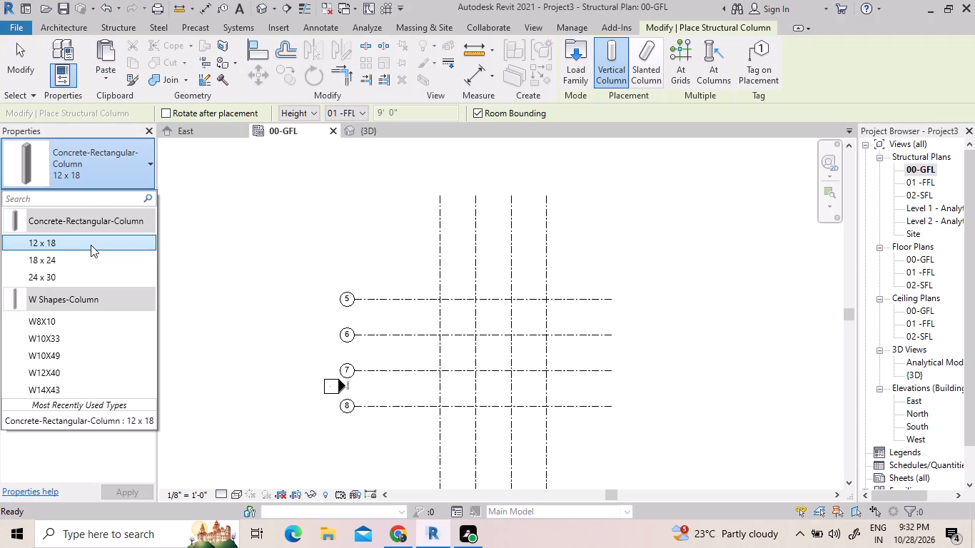
scroll(90, 382, "down", 4)
left_click(94, 241)
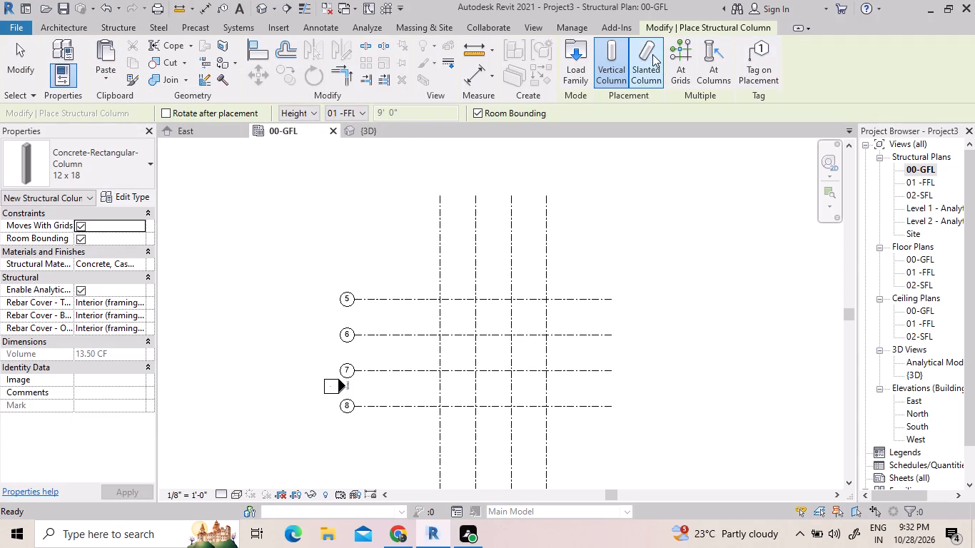
left_click(669, 63)
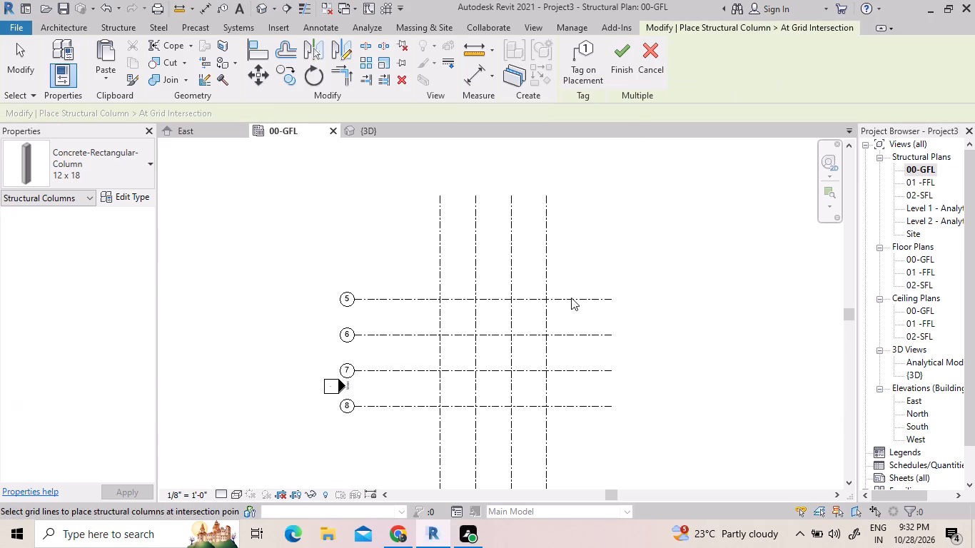
left_click_drag(576, 427, 443, 302)
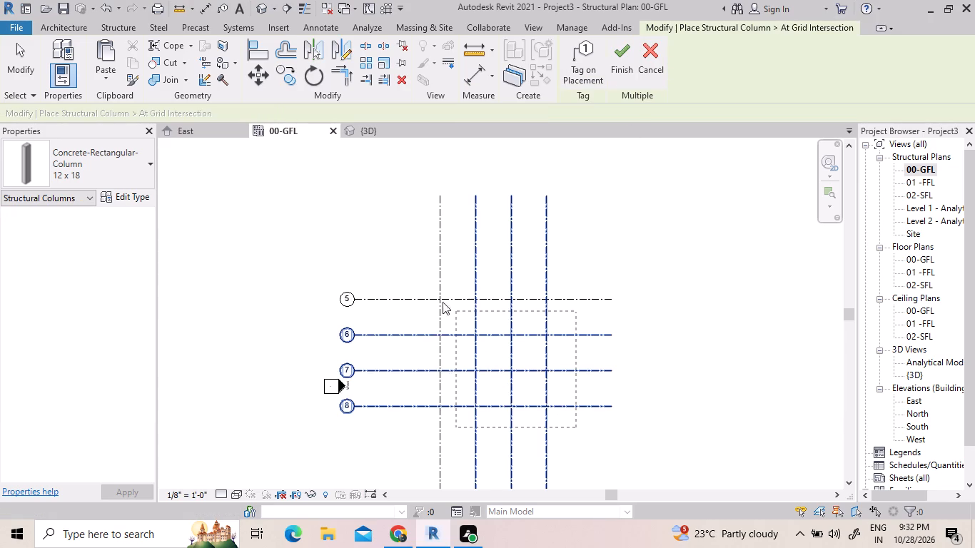
left_click_drag(443, 302, 414, 291)
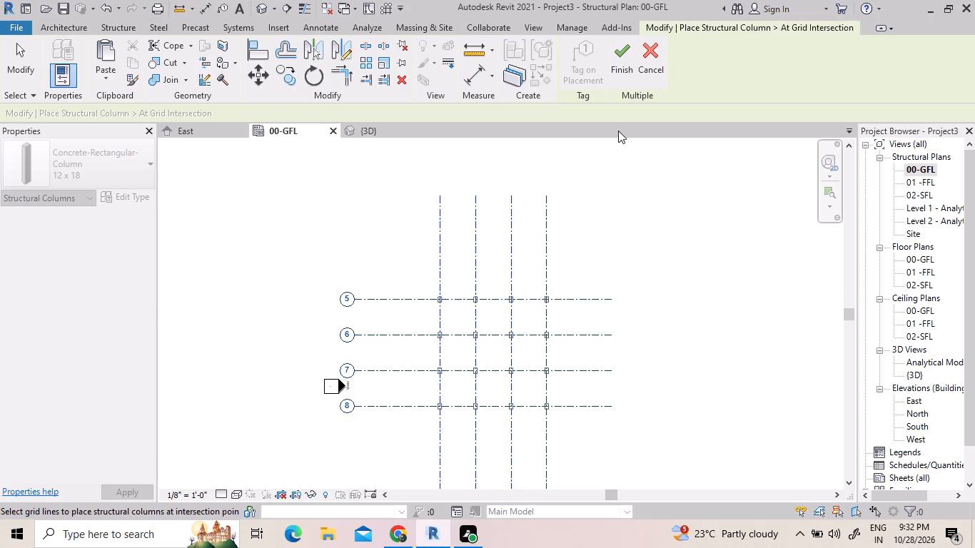
left_click(625, 69)
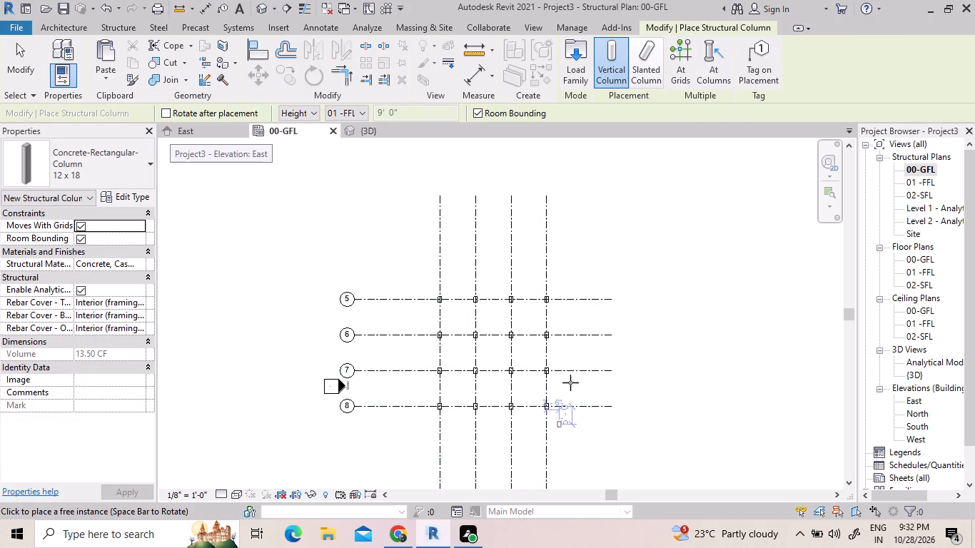
key("Escape")
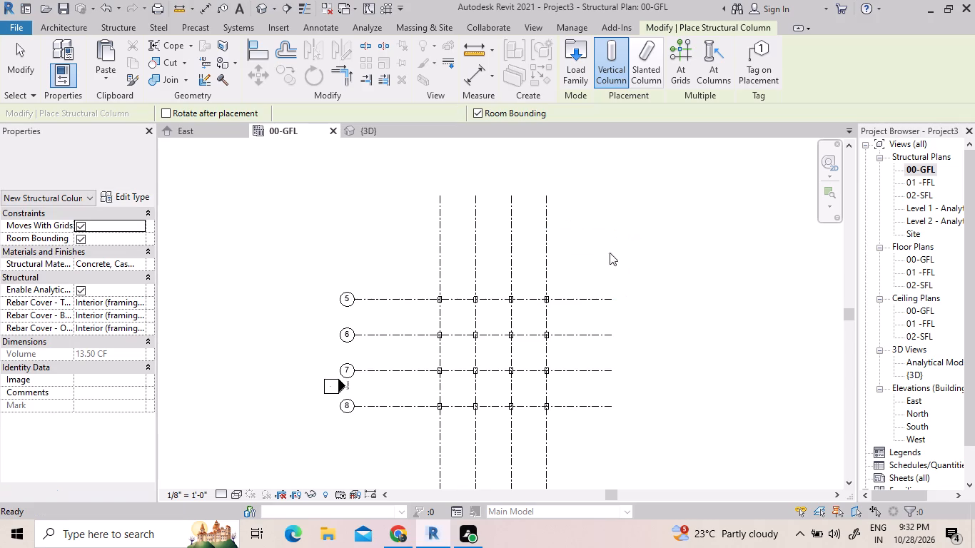
Copy all the columns and grid lines and paste them aligned to levels 01 -FFL and 02-SFL only.
left_click_drag(565, 424, 443, 298)
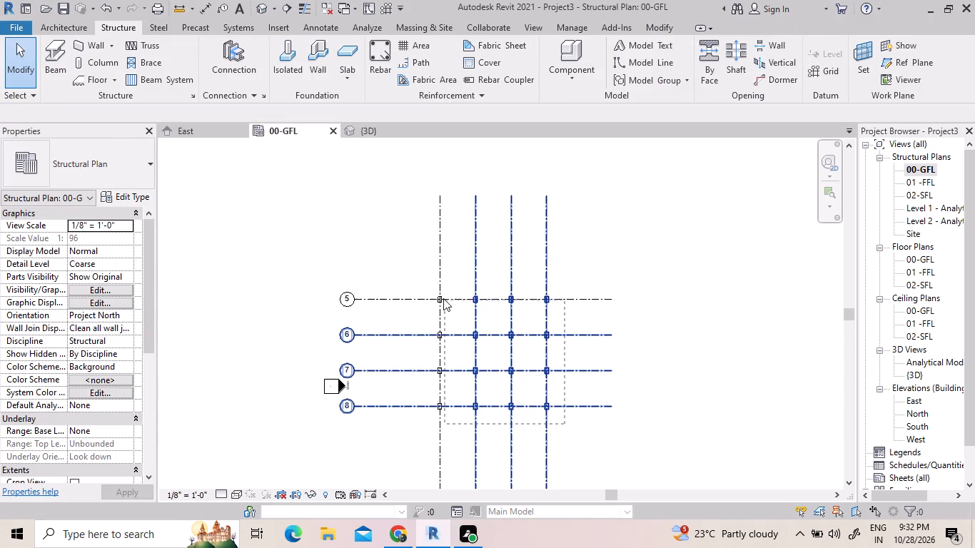
left_click_drag(443, 298, 430, 289)
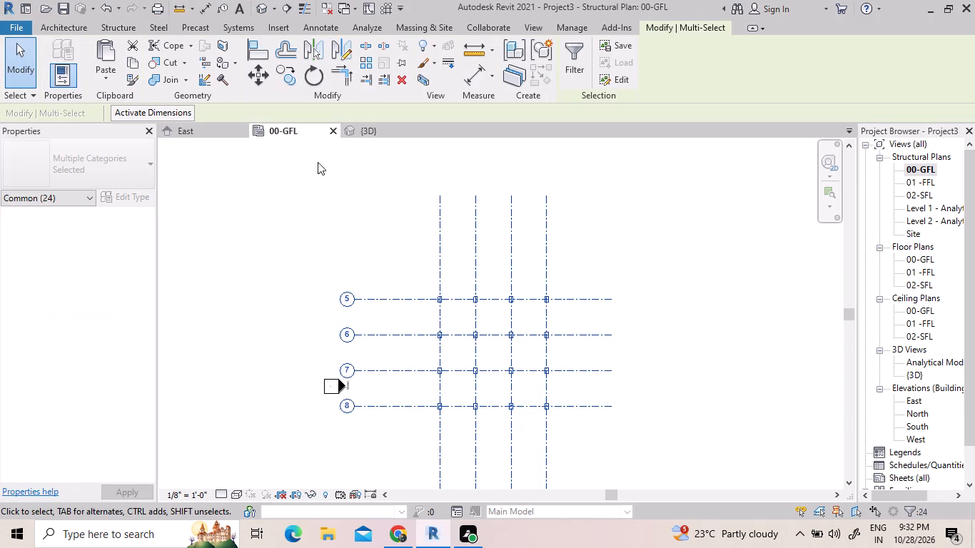
left_click(136, 65)
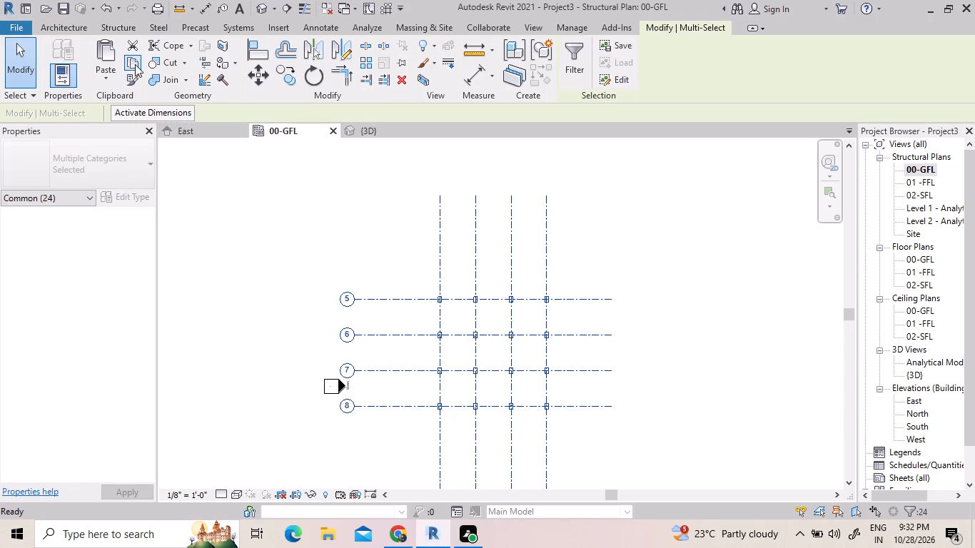
left_click(113, 78)
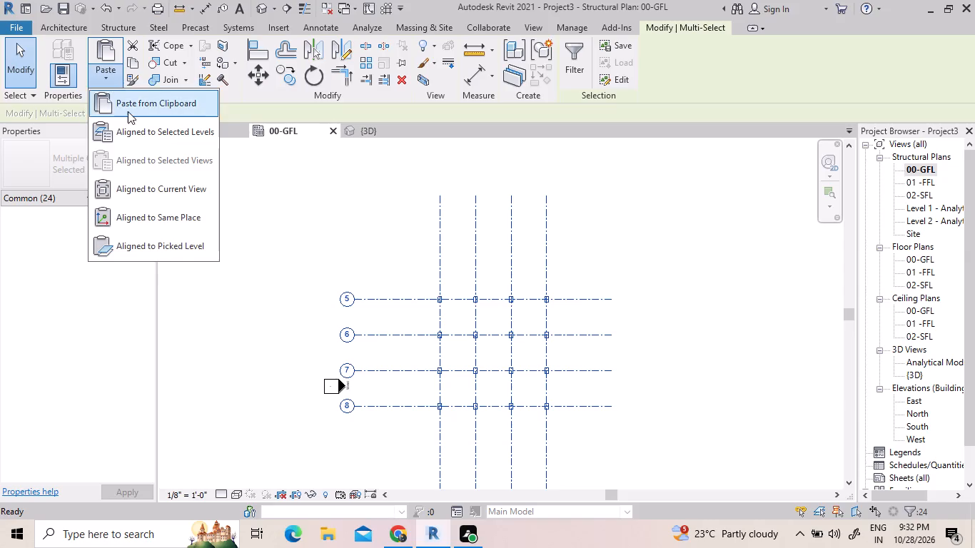
left_click(136, 141)
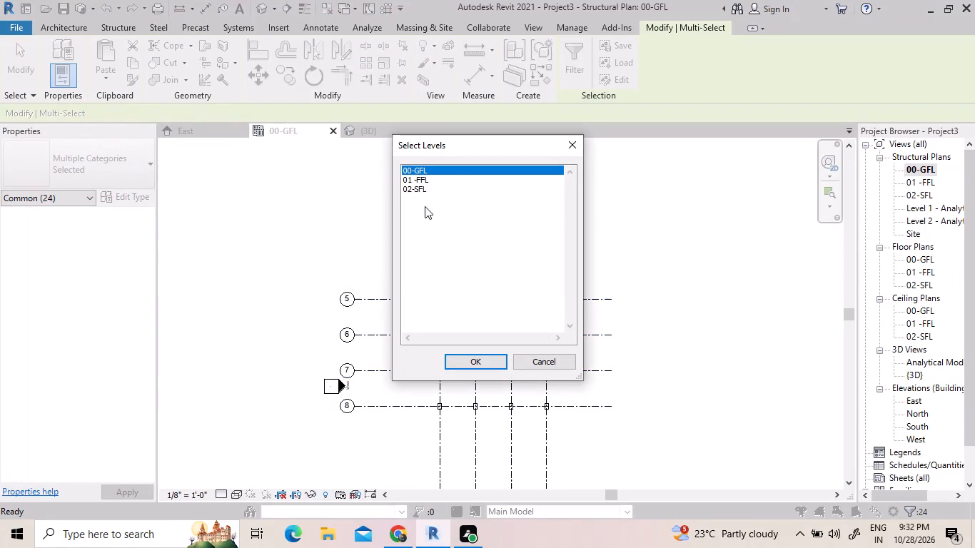
left_click(453, 178)
left_click_drag(451, 180, 452, 197)
left_click(453, 356)
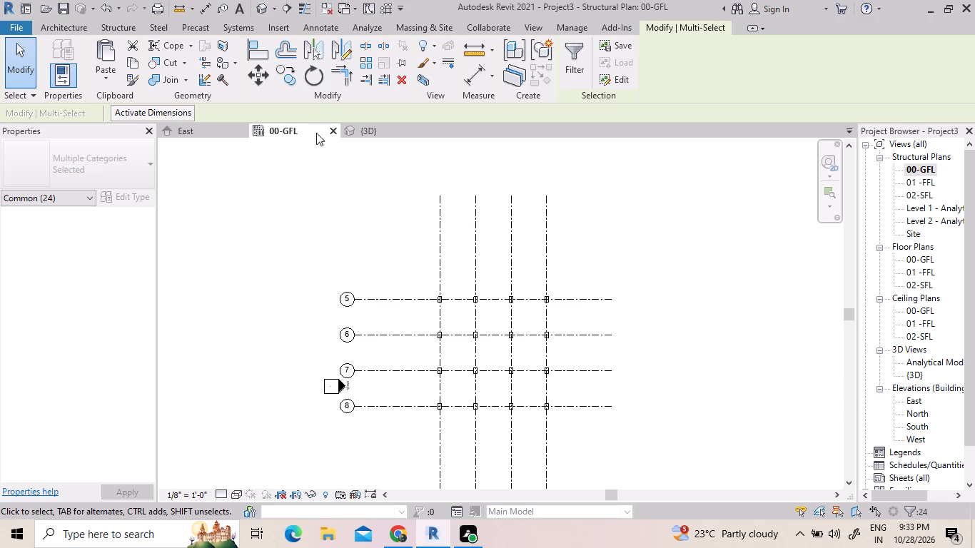
Inspect the columns stacked across the levels in the 3D view.
left_click(358, 121)
left_click(357, 133)
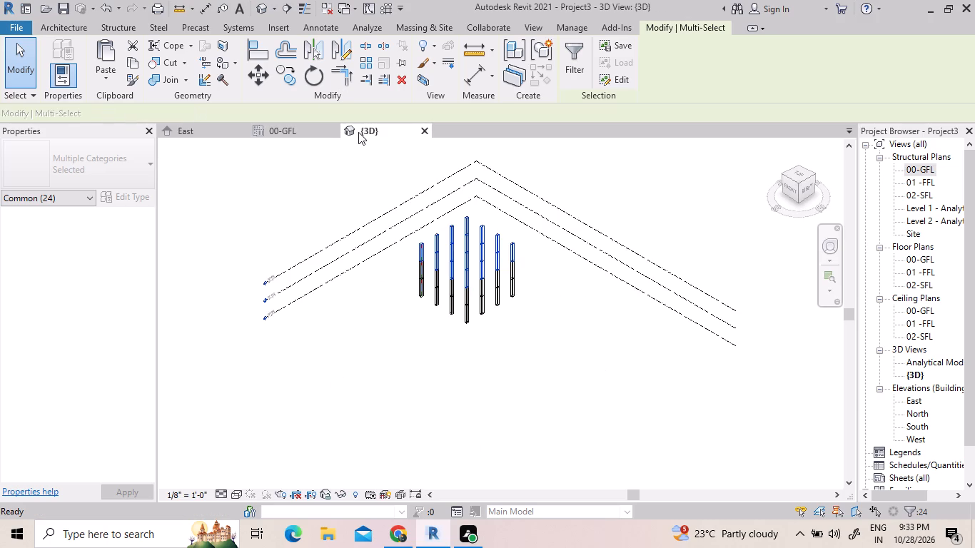
scroll(483, 293, "up", 5)
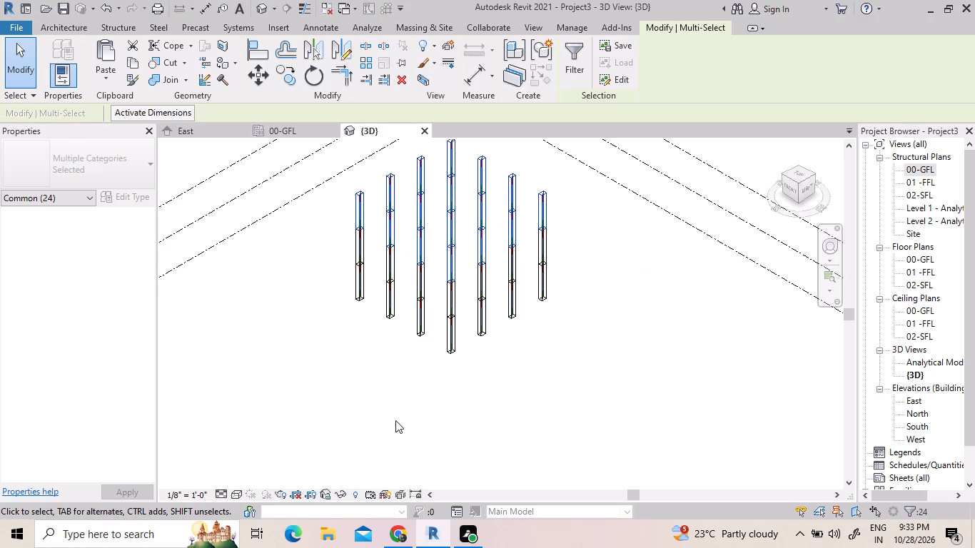
Set the 3D view's detail level to Fine and its visual style to Shaded.
left_click(223, 493)
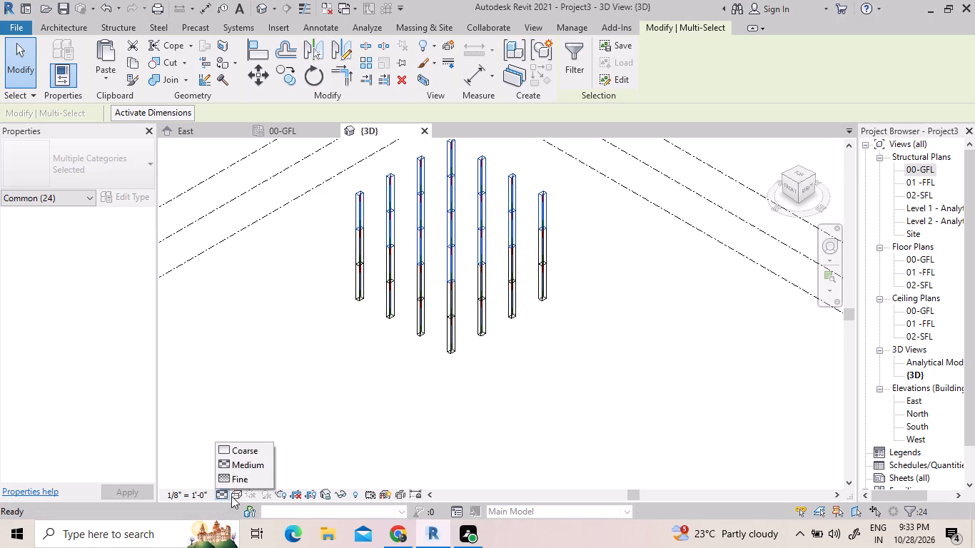
left_click(238, 474)
left_click(240, 493)
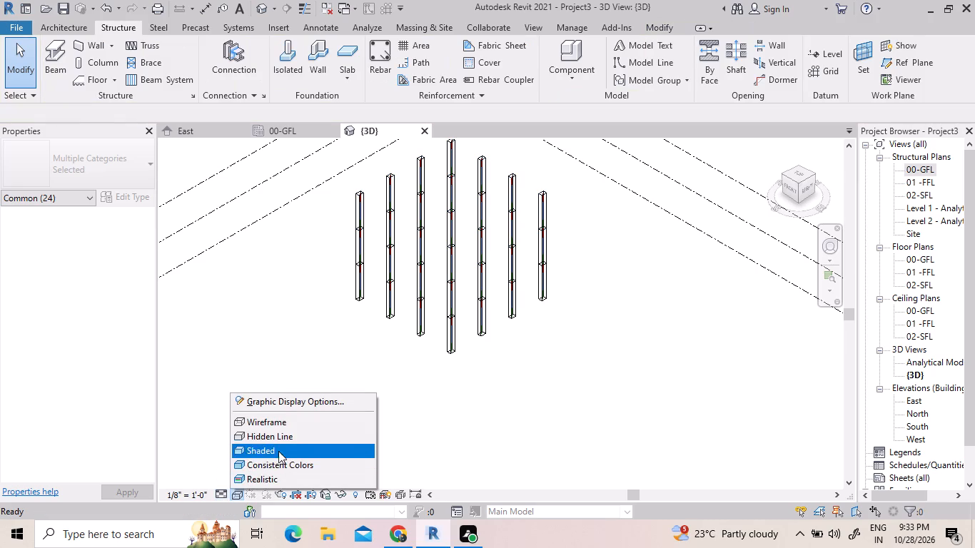
left_click(271, 451)
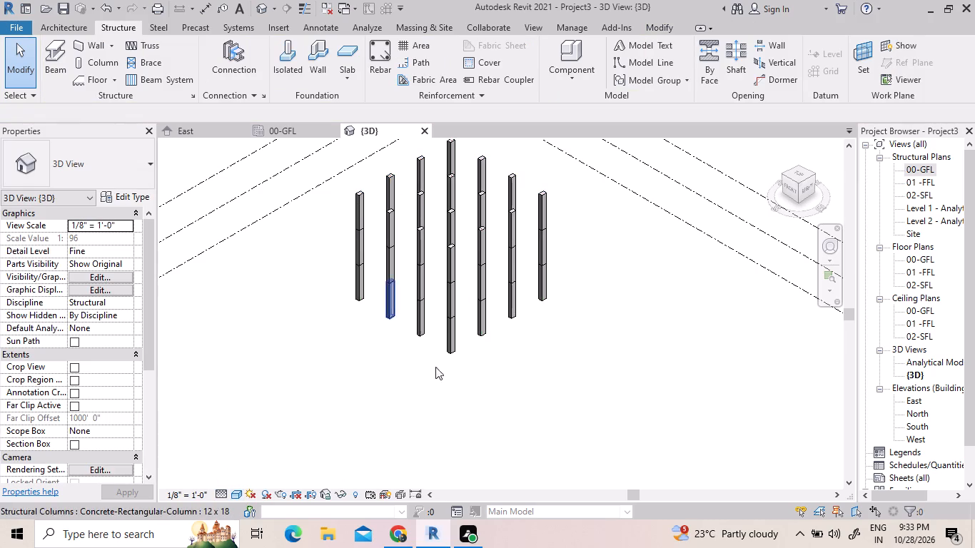
In the 00-GFL plan, place 72" x 48" x 18" rectangular isolated footings under the columns at the grid intersections using At Grids.
left_click(105, 66)
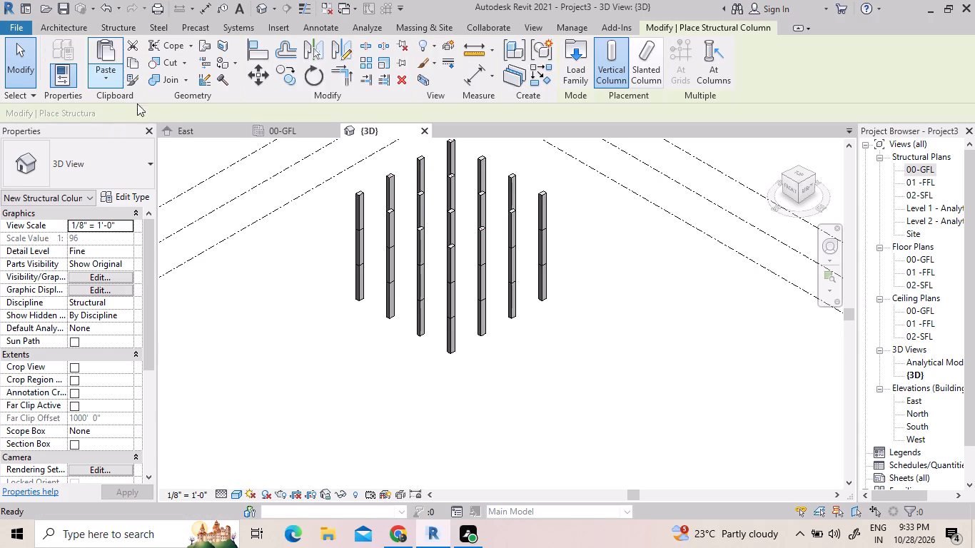
left_click(289, 123)
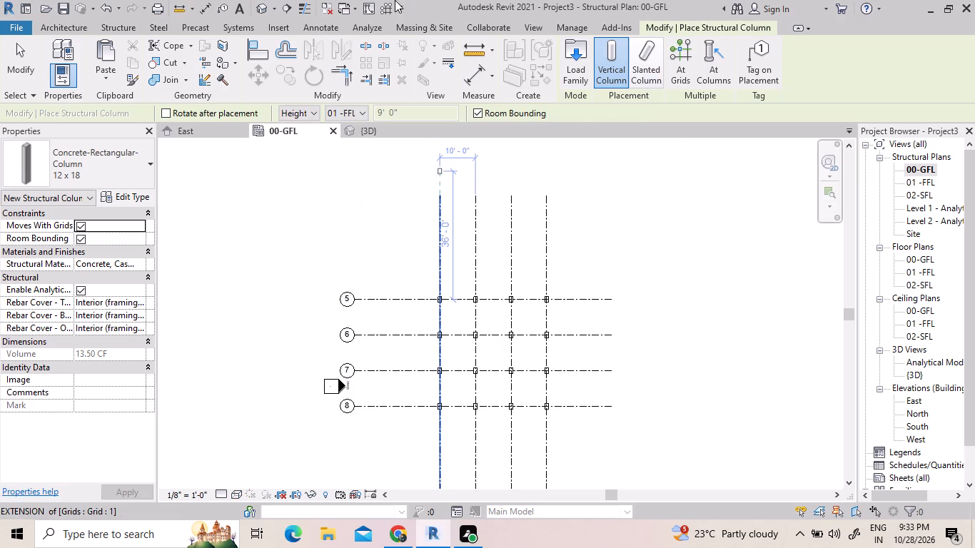
left_click(126, 26)
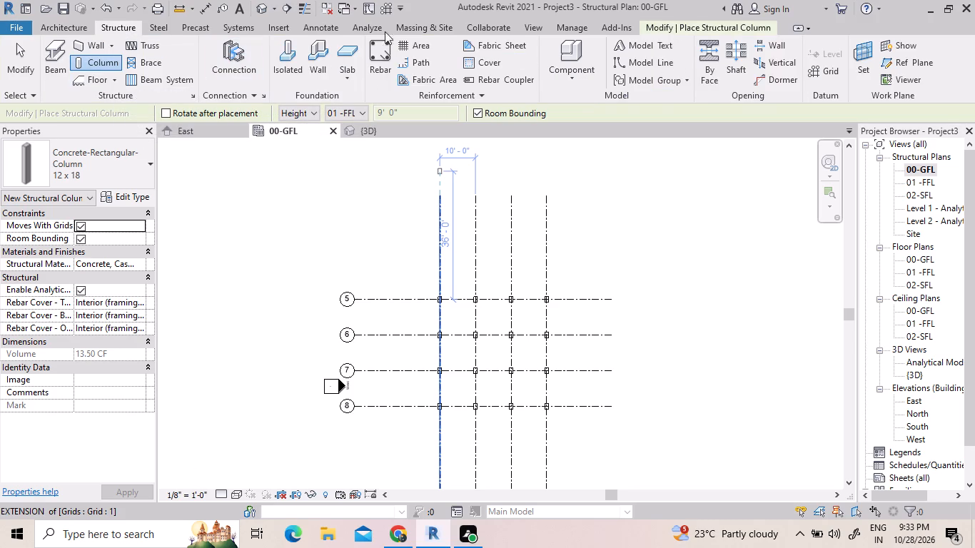
left_click(283, 73)
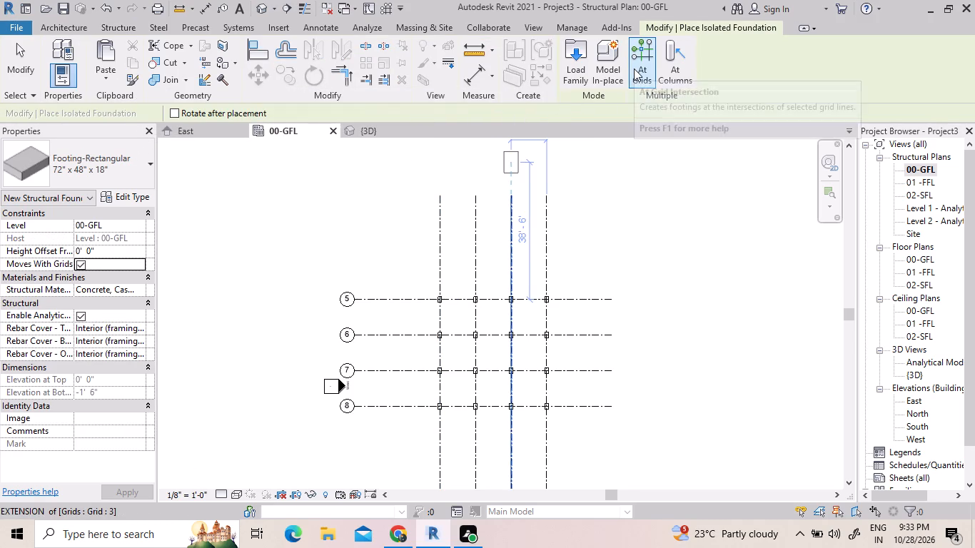
left_click(131, 171)
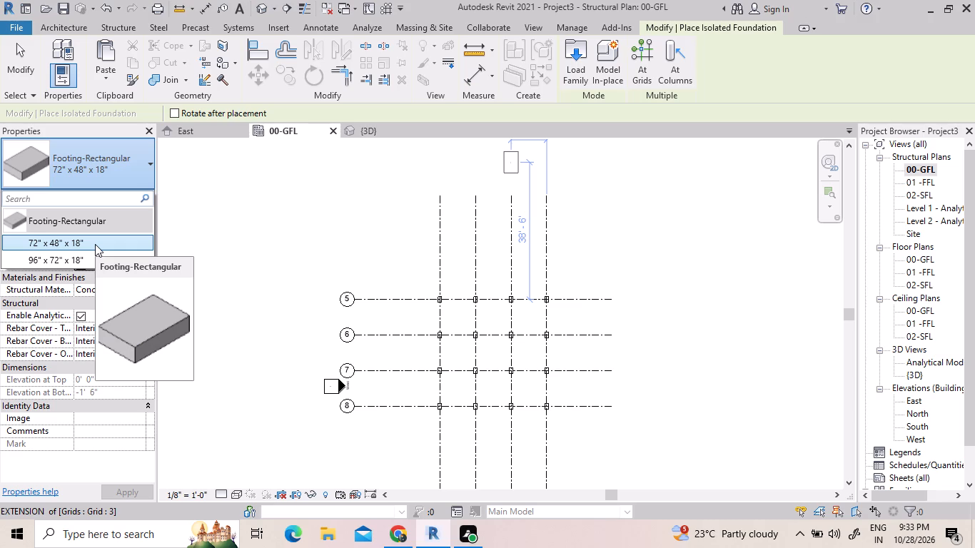
left_click(95, 244)
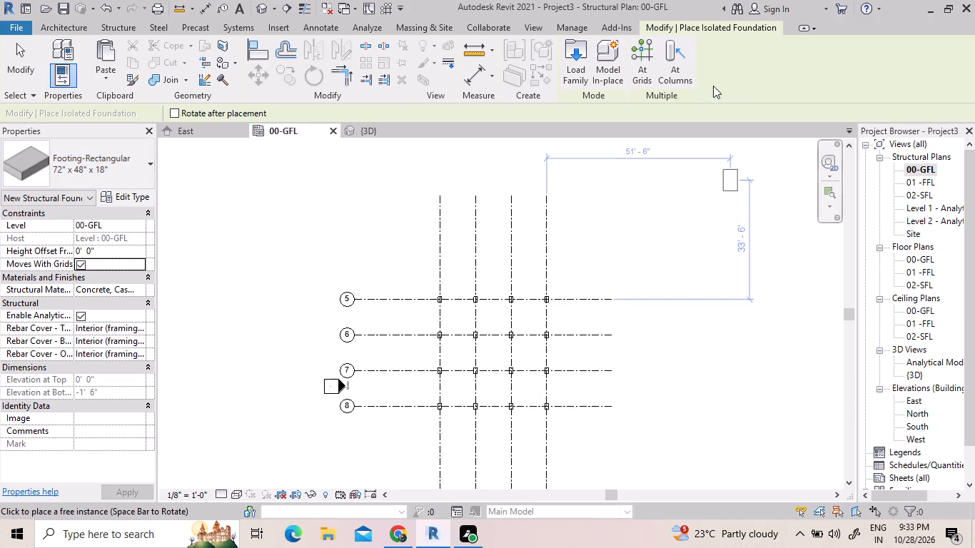
left_click_drag(566, 424, 565, 424)
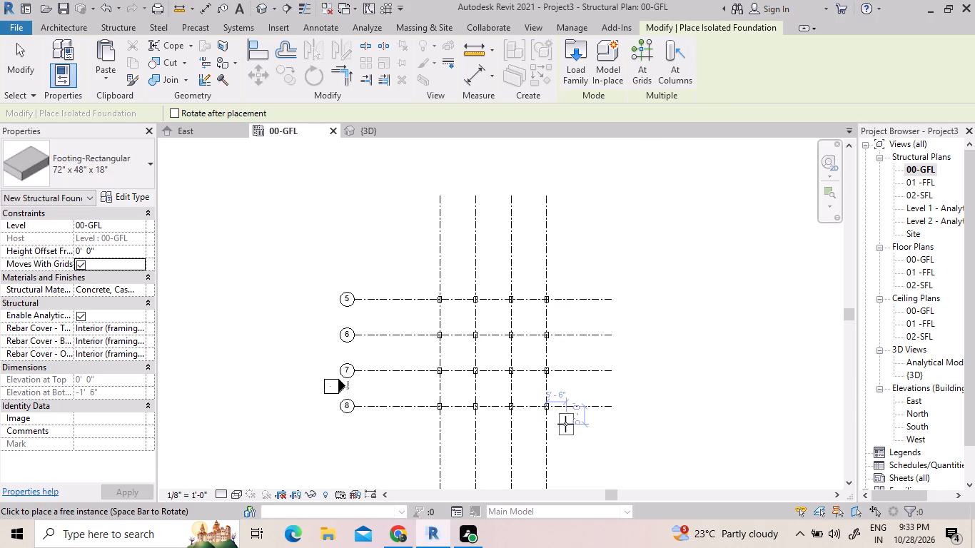
left_click_drag(565, 424, 558, 419)
left_click(647, 64)
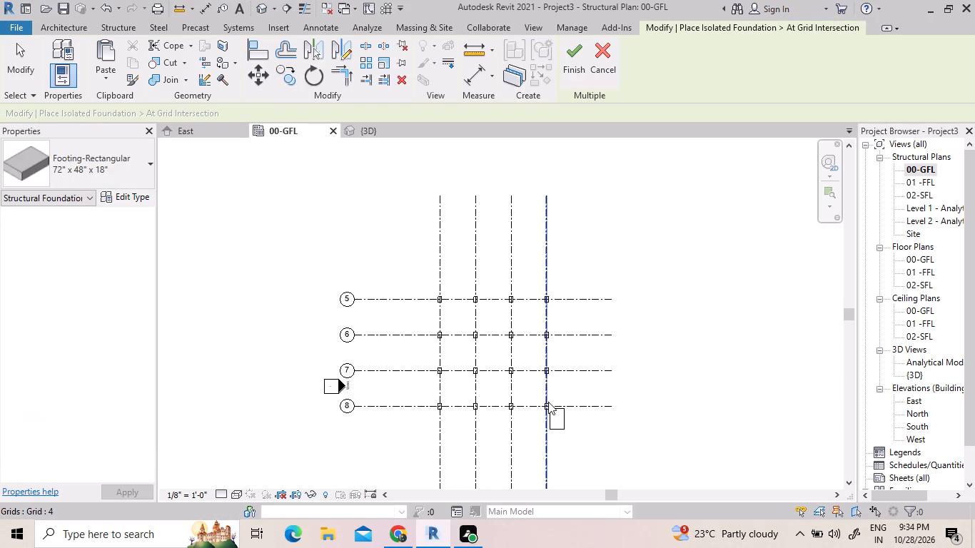
left_click_drag(592, 438, 411, 268)
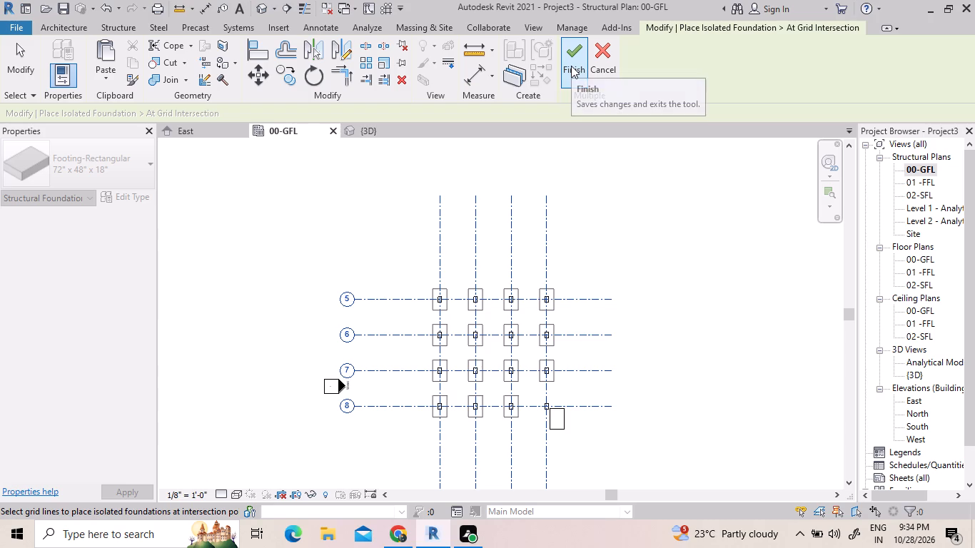
left_click(571, 66)
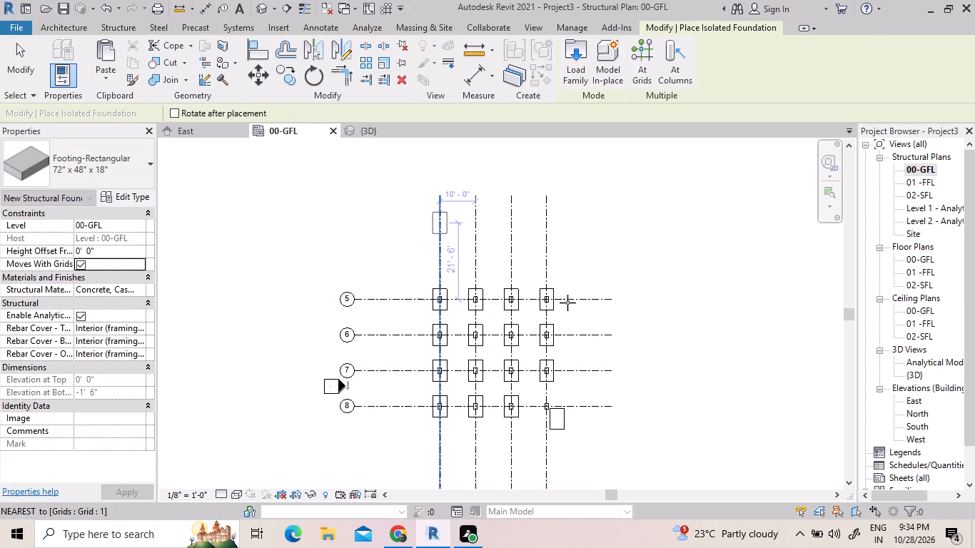
key("Escape")
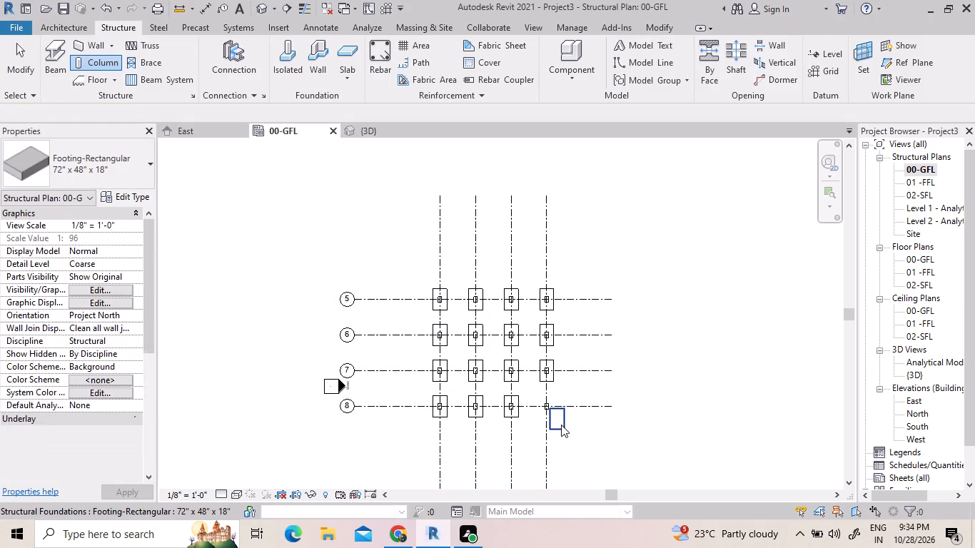
Select the stray off-grid footing beside the corner column on grid line 8.
left_click(561, 425)
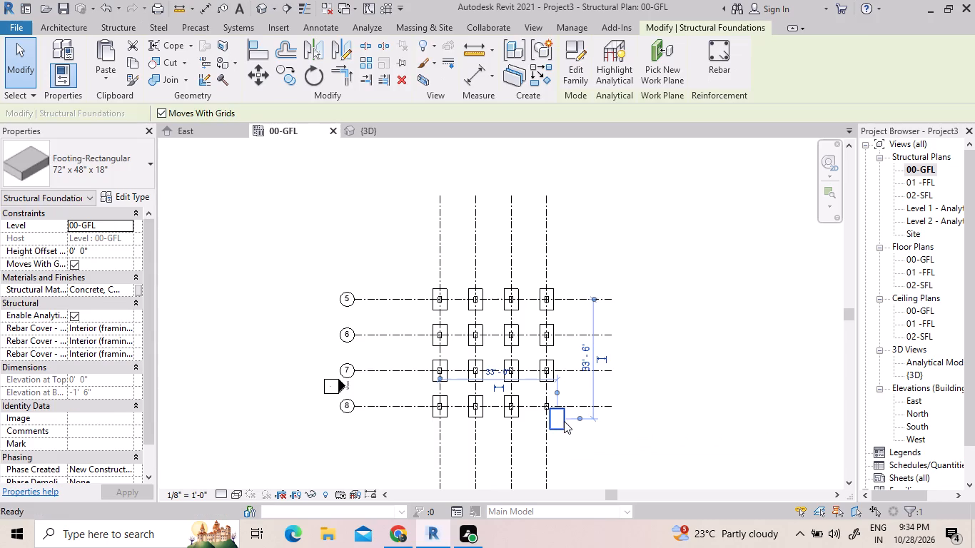
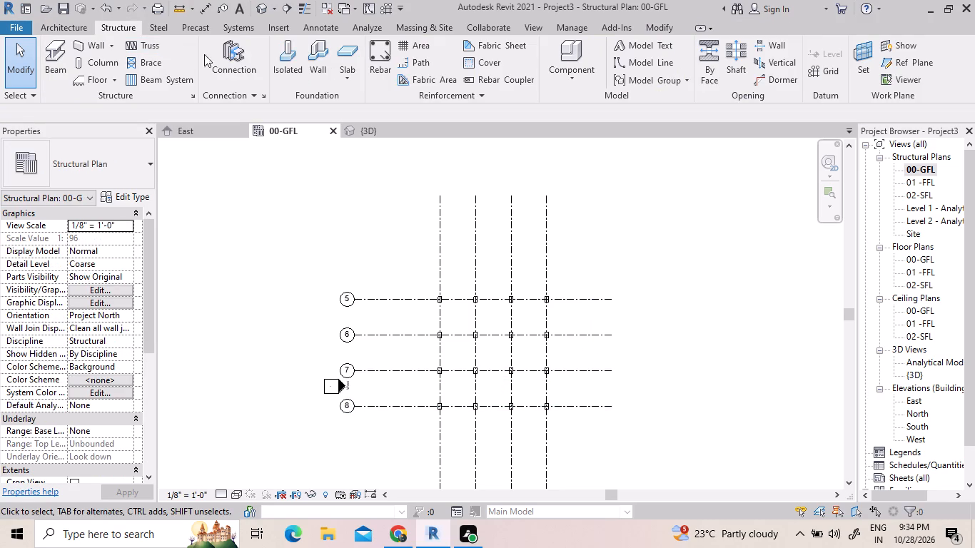
Place 72" x 48" x 18" rectangular isolated footings at all intersections of grid lines 1–4 and 5–8 using At Grids.
left_click(281, 60)
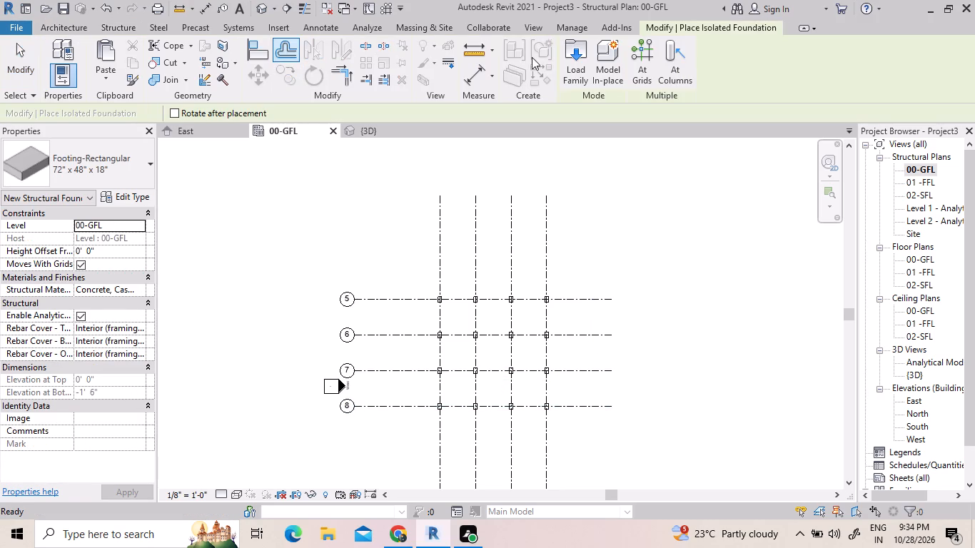
left_click(643, 58)
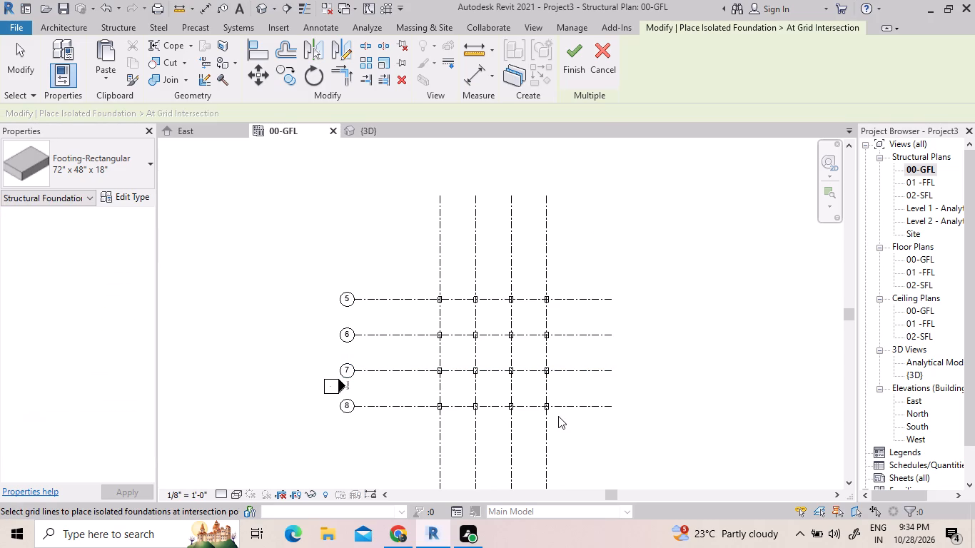
left_click_drag(557, 420, 409, 285)
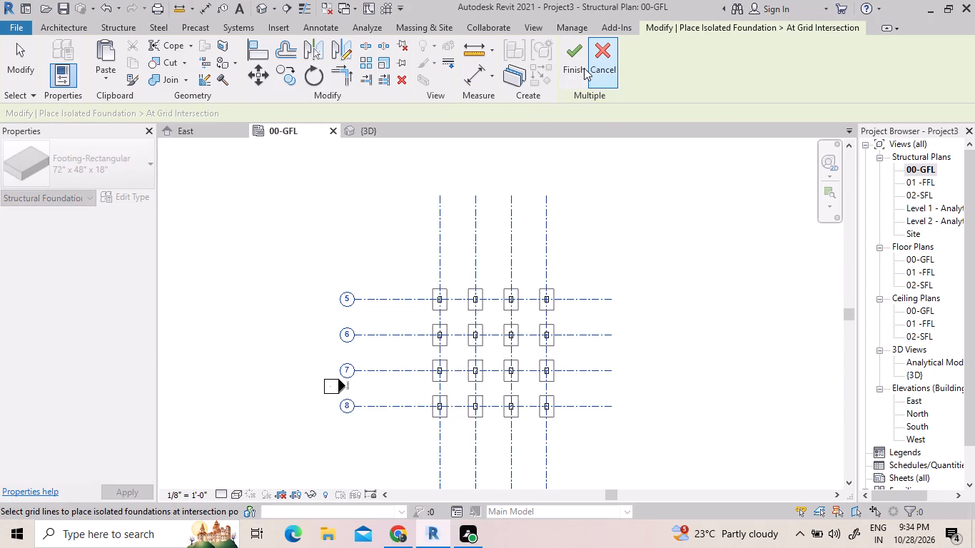
left_click(581, 68)
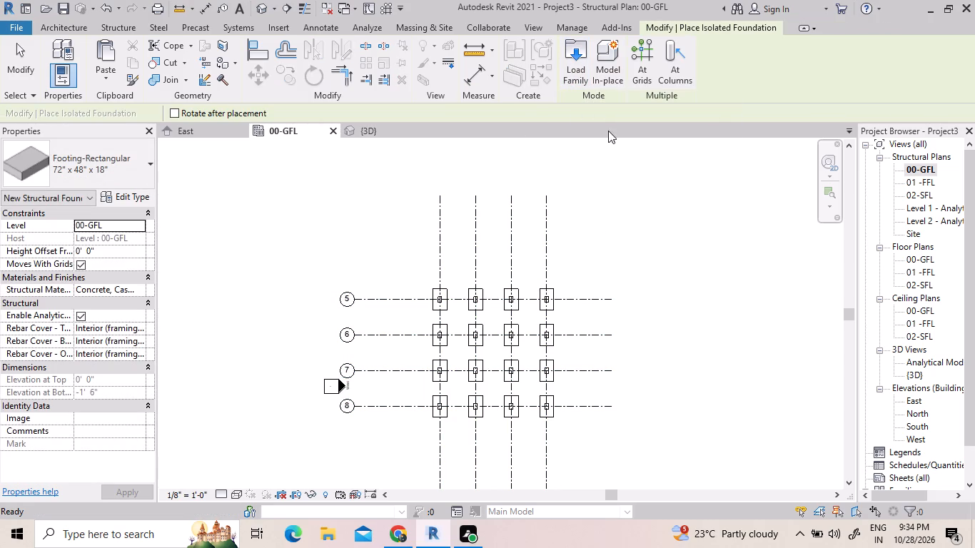
key("Escape")
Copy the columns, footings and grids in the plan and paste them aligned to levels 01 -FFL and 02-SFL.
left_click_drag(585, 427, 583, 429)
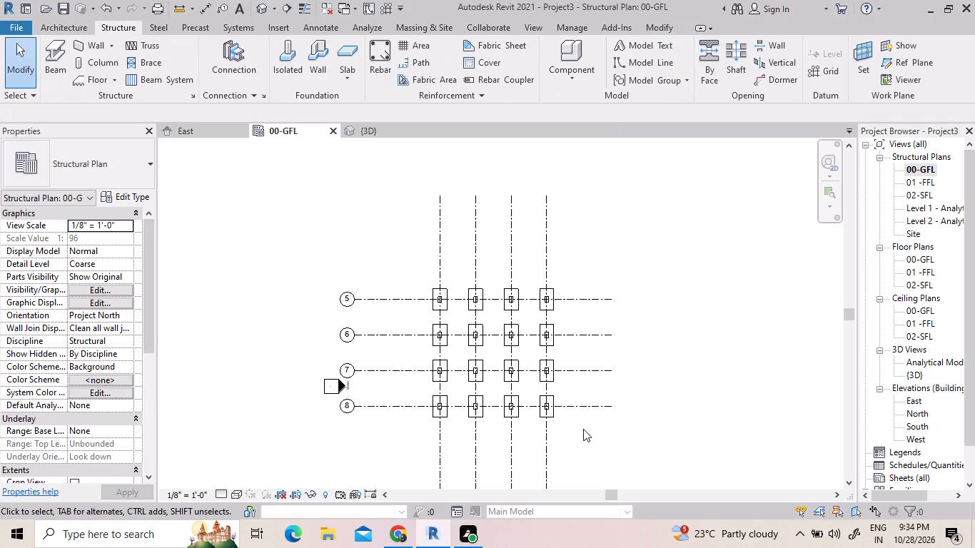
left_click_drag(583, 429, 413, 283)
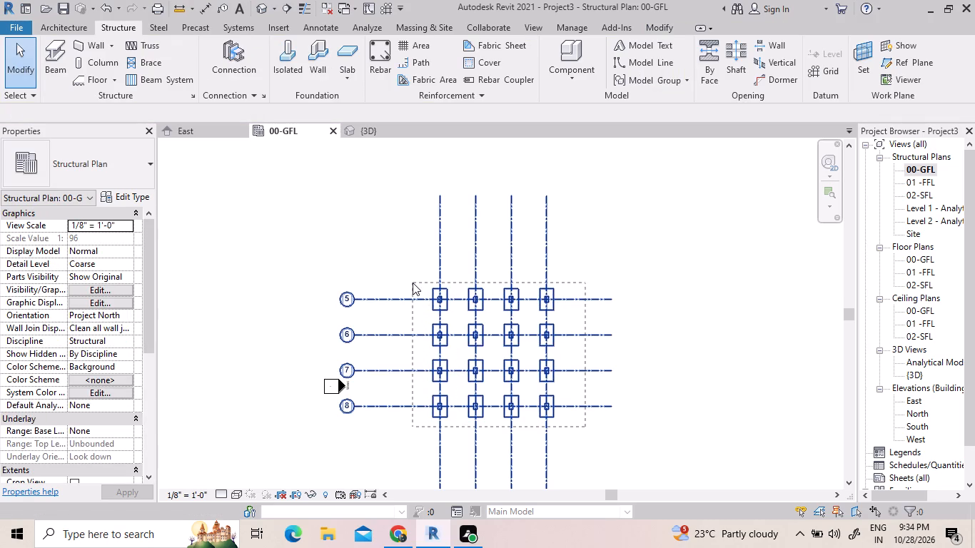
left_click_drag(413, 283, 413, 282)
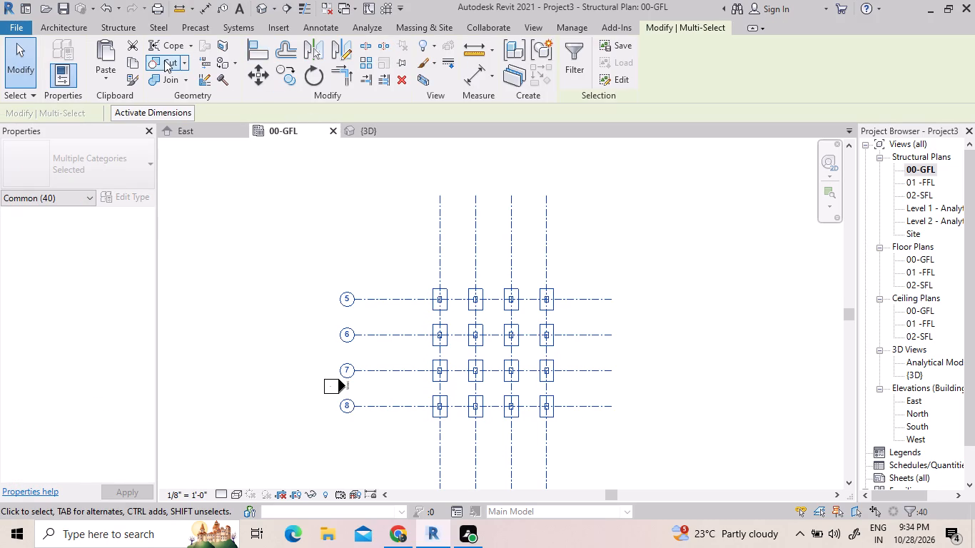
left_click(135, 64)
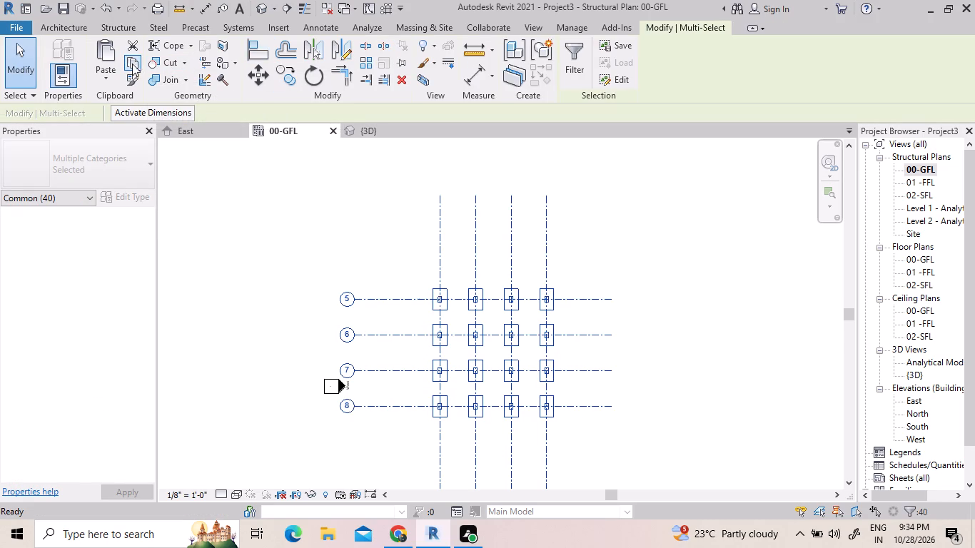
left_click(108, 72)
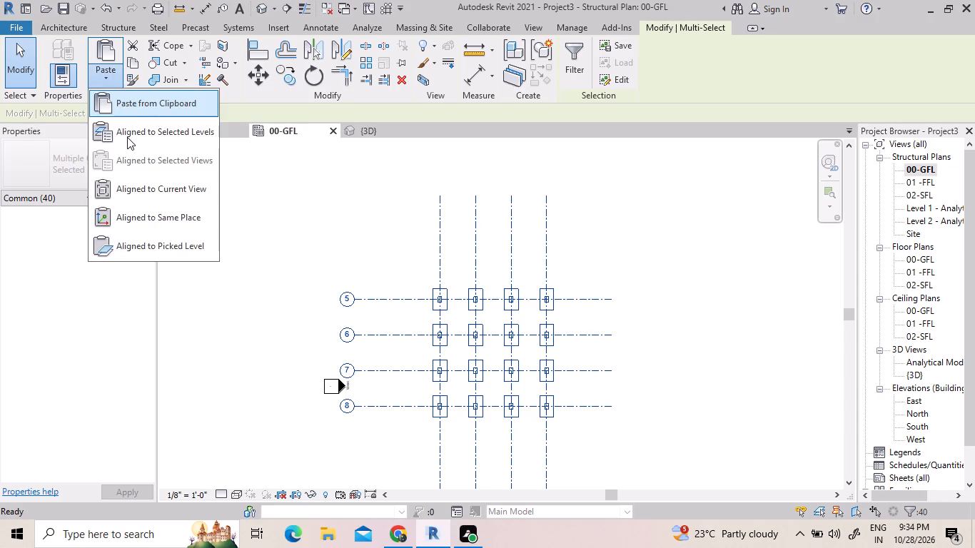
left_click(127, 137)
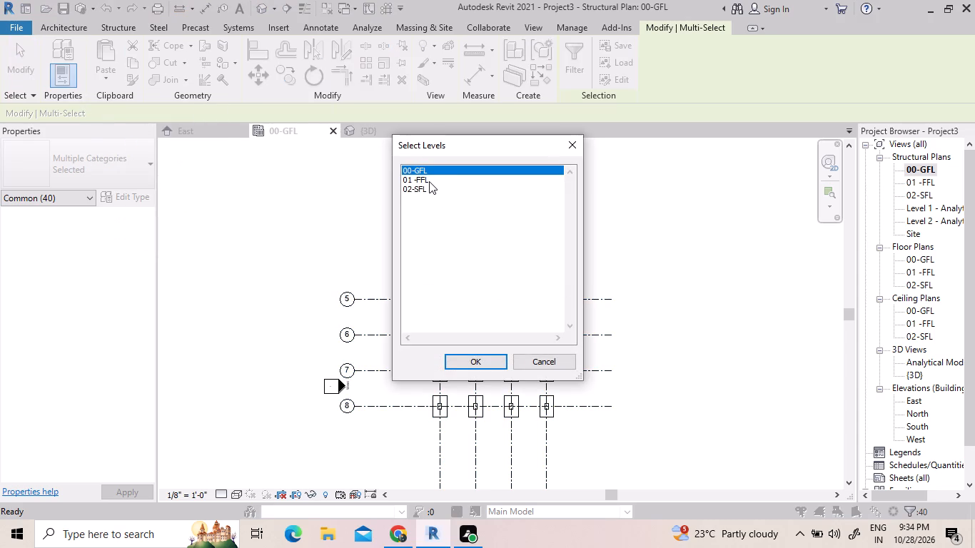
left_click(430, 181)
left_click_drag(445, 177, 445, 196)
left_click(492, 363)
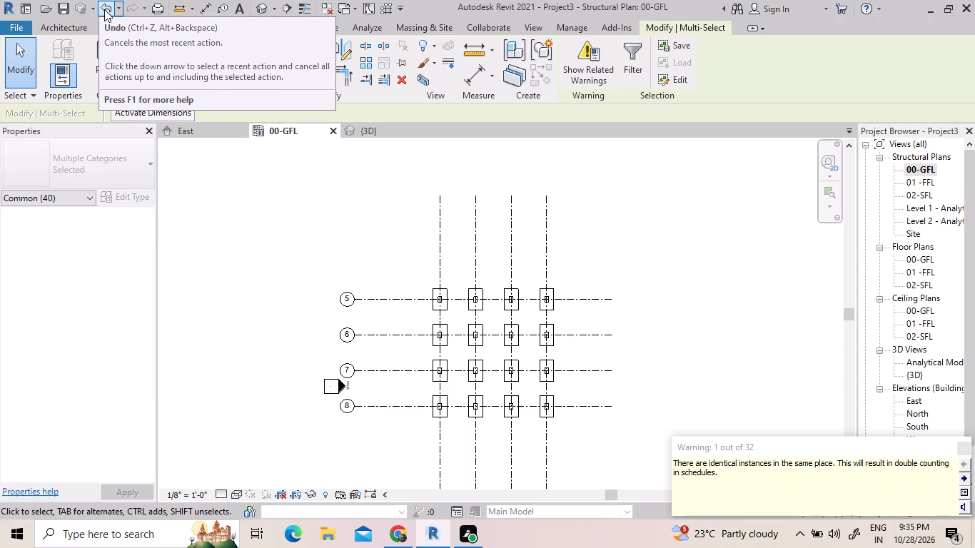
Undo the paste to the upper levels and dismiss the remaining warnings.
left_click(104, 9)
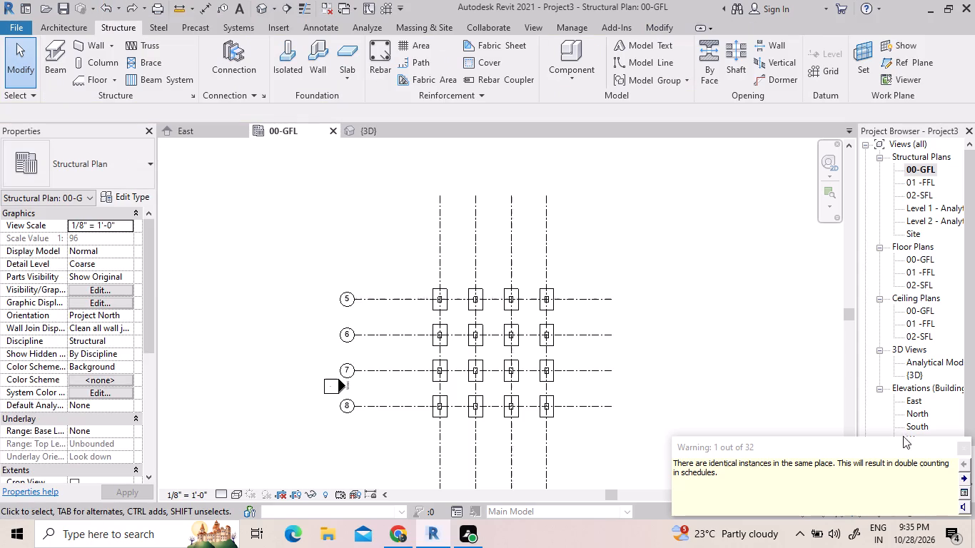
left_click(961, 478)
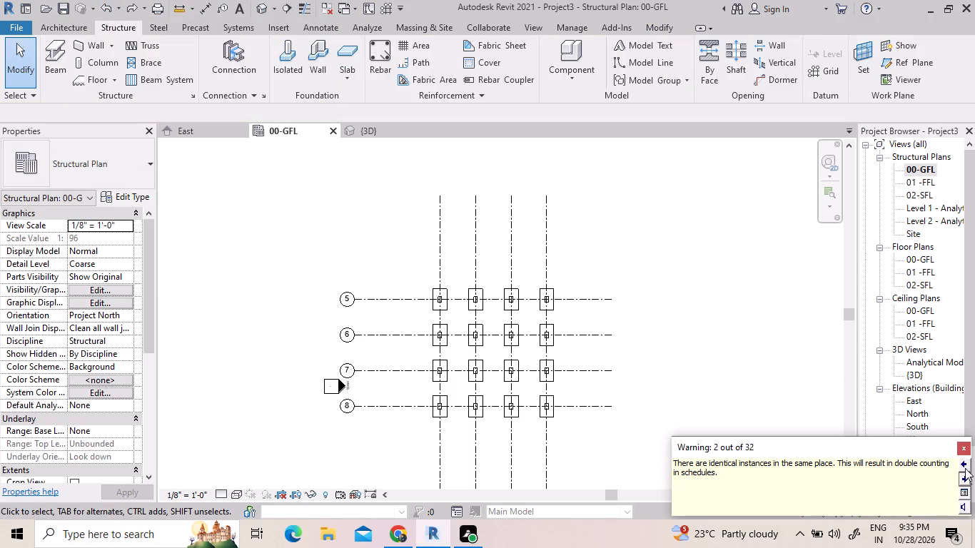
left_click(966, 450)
Examine the footings beneath the stacked columns from several angles in the 3D view.
scroll(749, 442, "down", 2)
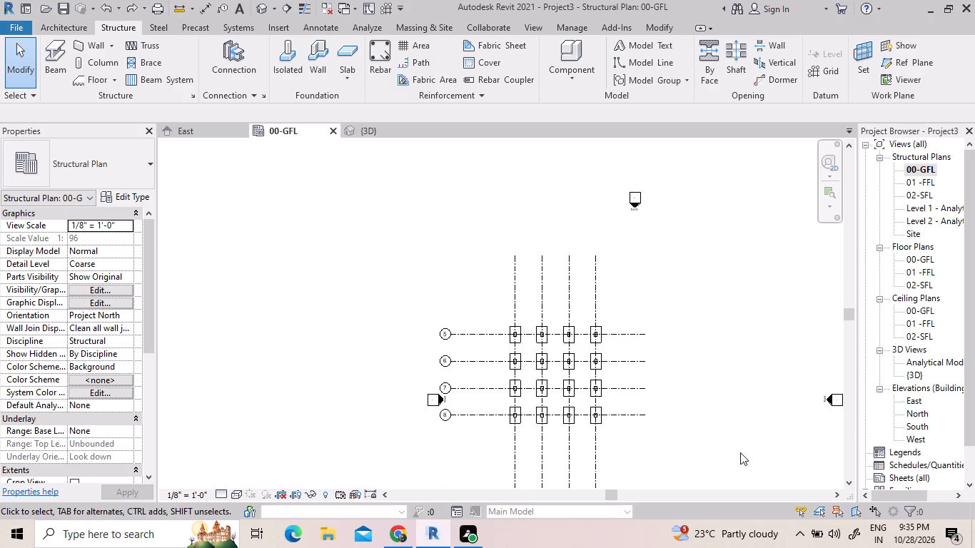
left_click(390, 128)
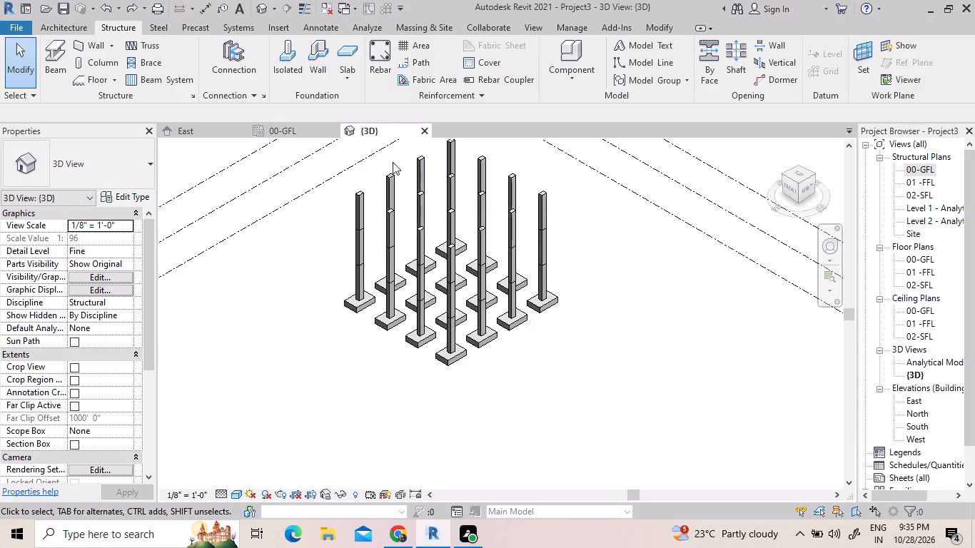
scroll(532, 318, "up", 4)
scroll(408, 289, "up", 4)
scroll(626, 343, "down", 5)
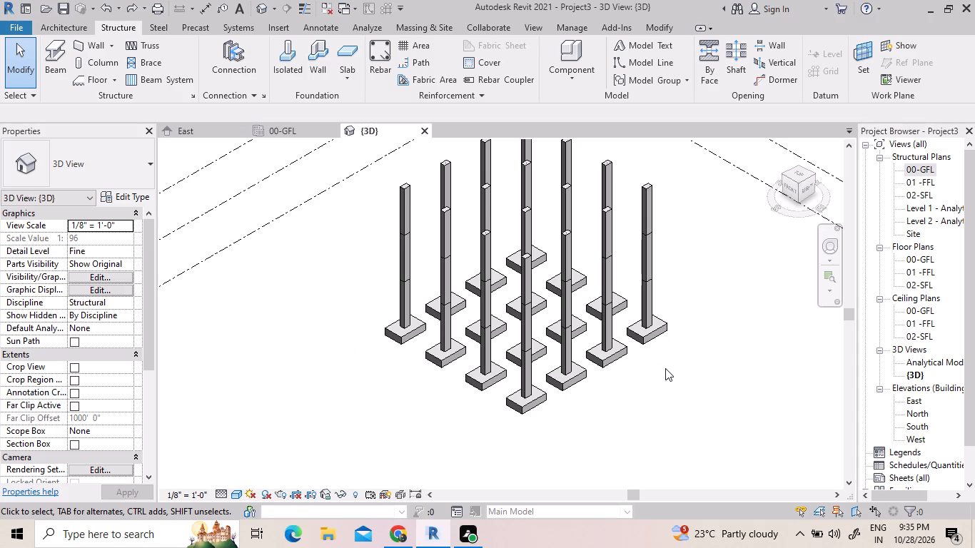
middle_click_drag(666, 367, 685, 385, "shift")
scroll(666, 367, "down", 1, "shift")
scroll(571, 383, "down", 1, "shift")
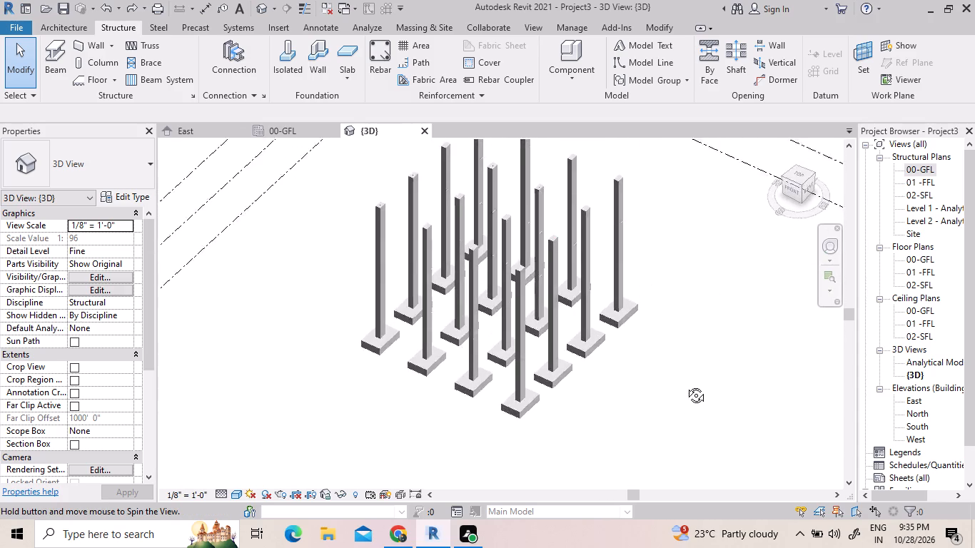
middle_click_drag(685, 385, 645, 405, "shift")
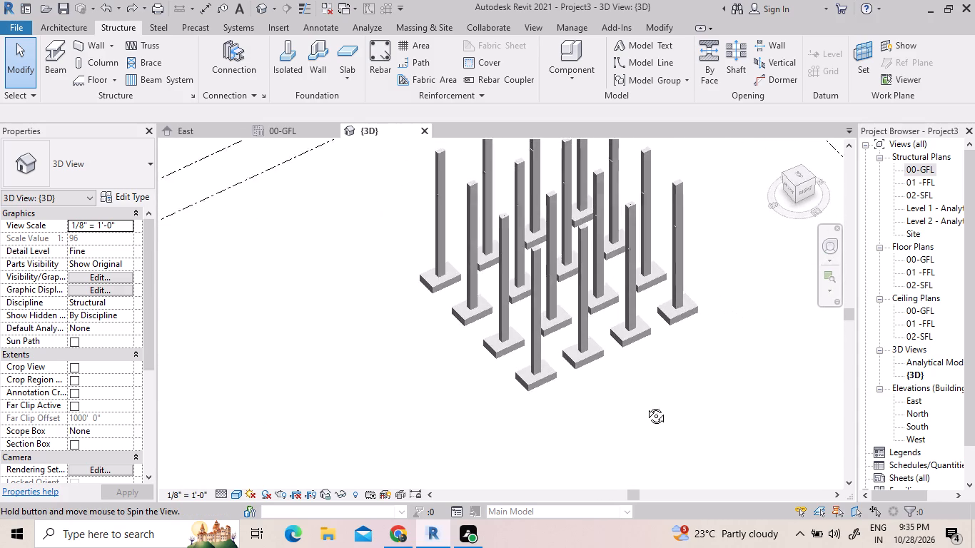
middle_click_drag(645, 405, 622, 435, "shift")
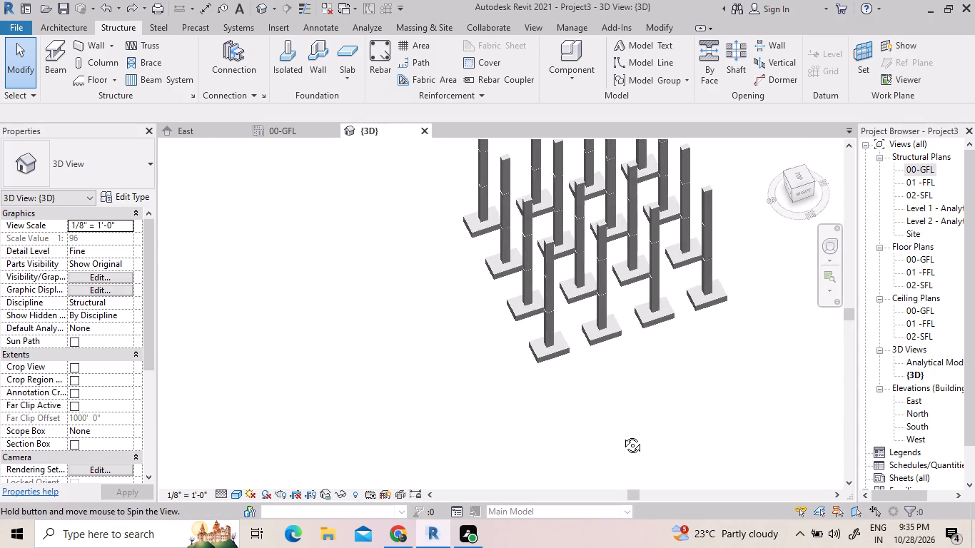
middle_click_drag(622, 435, 630, 413, "shift")
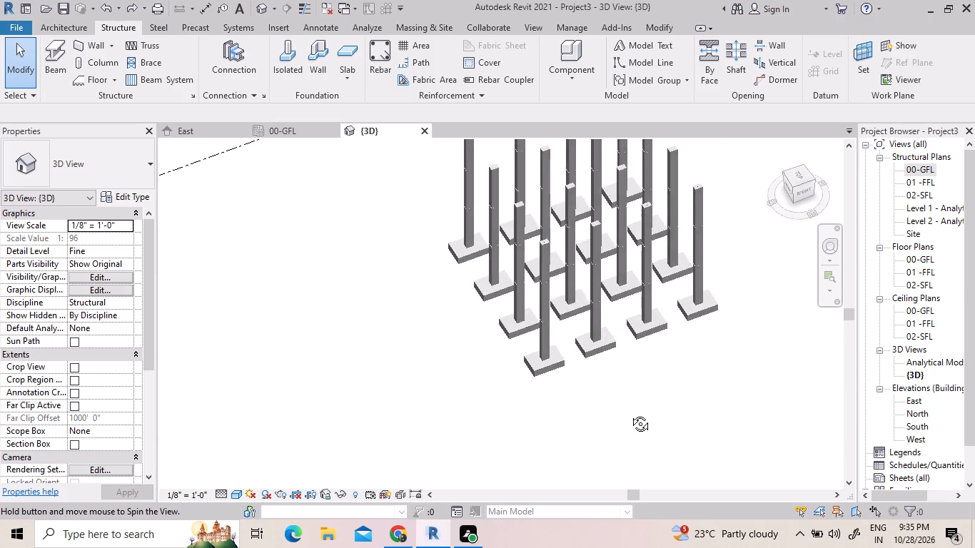
middle_click_drag(630, 413, 622, 404, "shift")
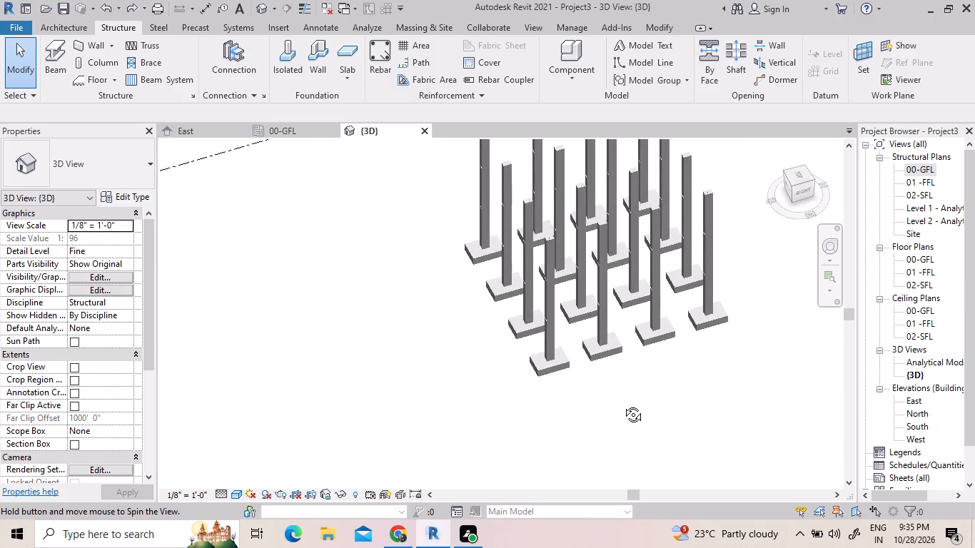
middle_click_drag(622, 404, 620, 323, "shift")
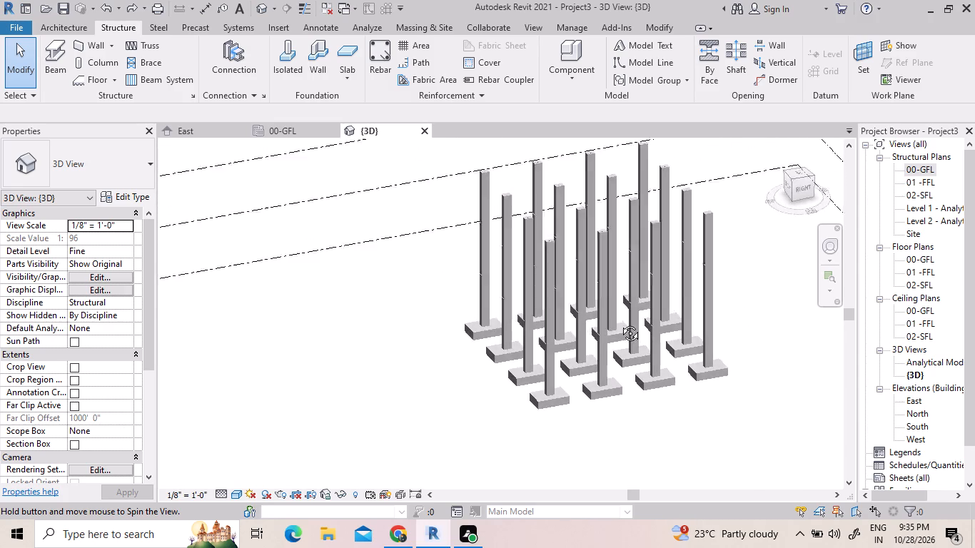
middle_click_drag(620, 323, 603, 321, "shift")
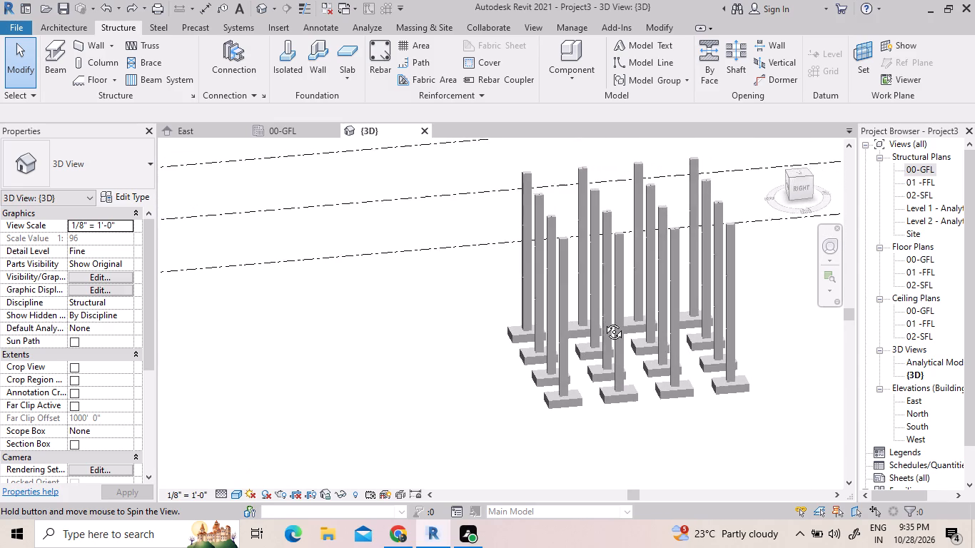
middle_click_drag(603, 321, 608, 313, "shift")
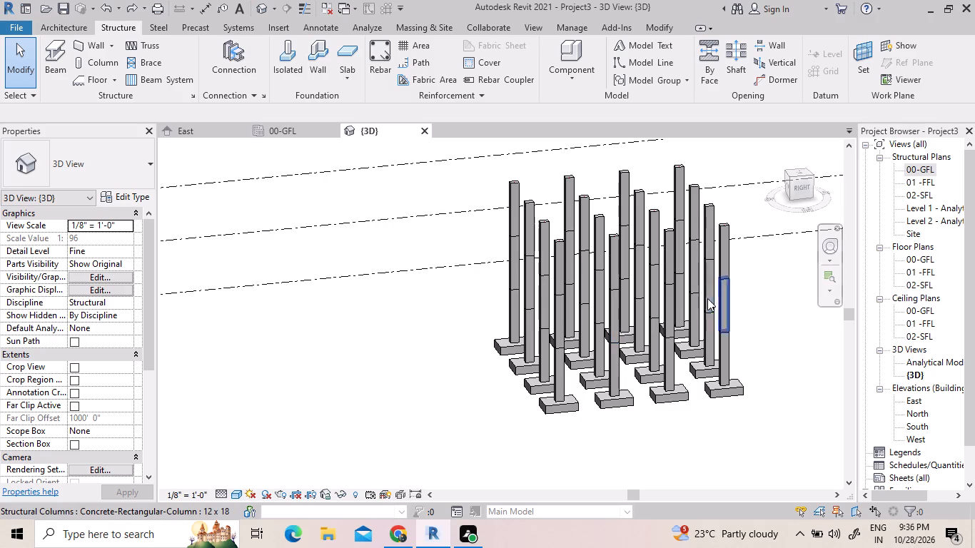
scroll(465, 386, "down", 1)
middle_click_drag(464, 386, 471, 360)
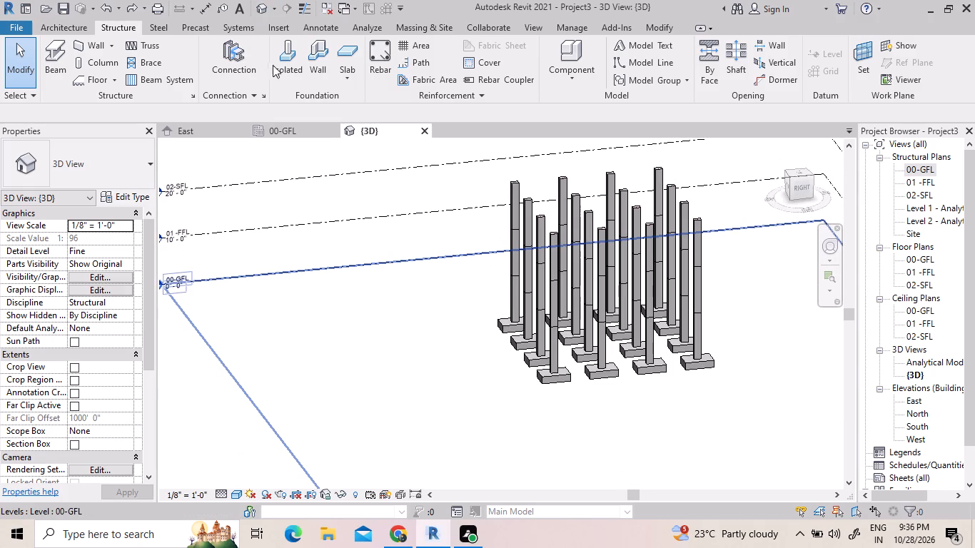
Place a 12 x 24 Concrete-Rectangular Beam in the 00-GFL plan along grid 5, from grid 1 to grid 4.
left_click(289, 128)
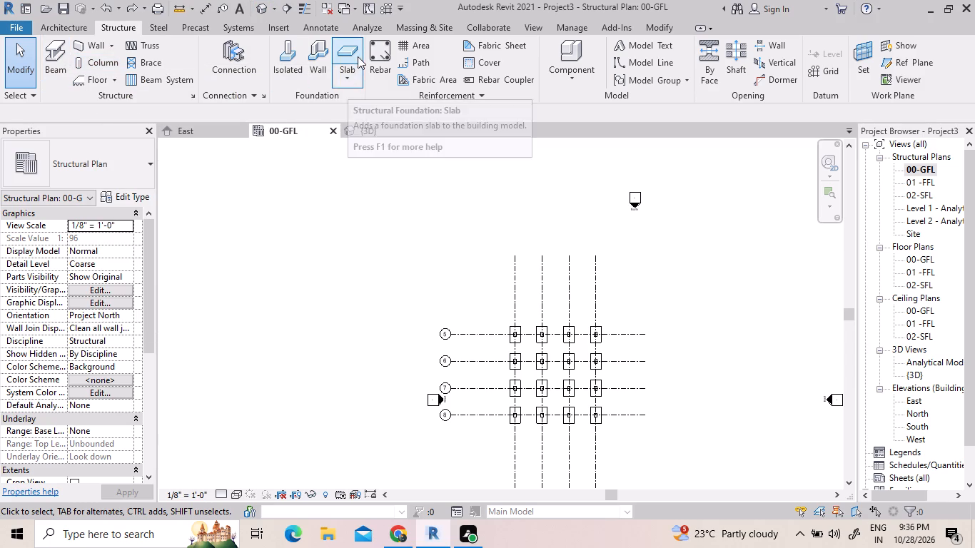
left_click(45, 56)
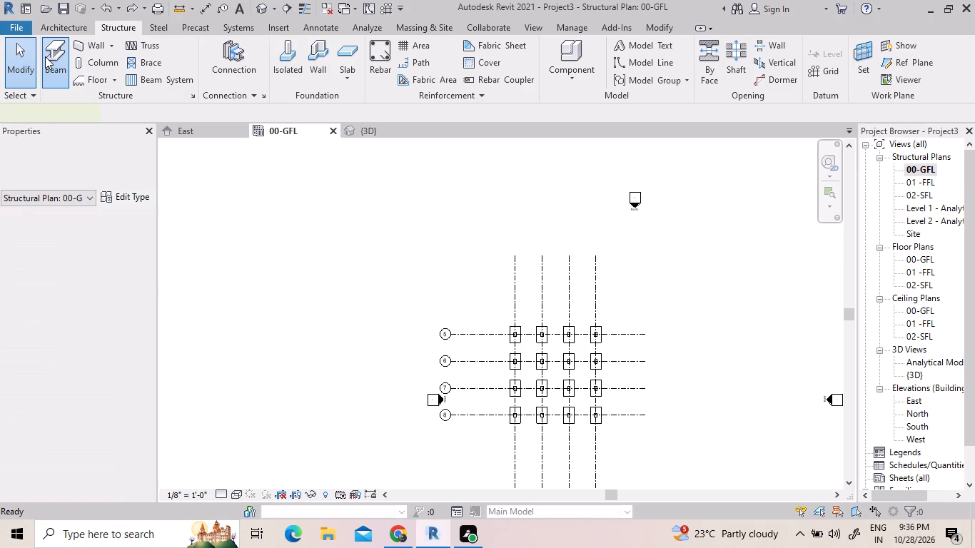
left_click(86, 163)
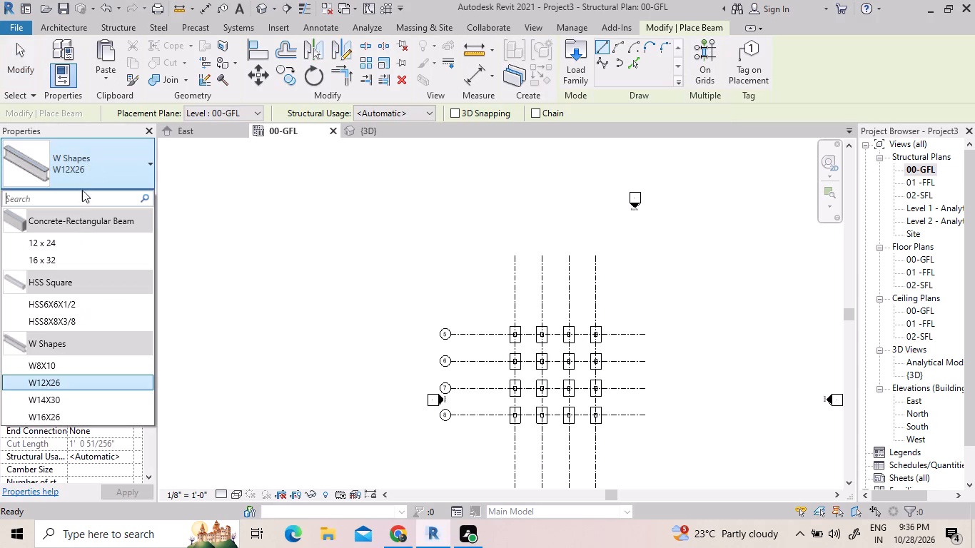
left_click(71, 248)
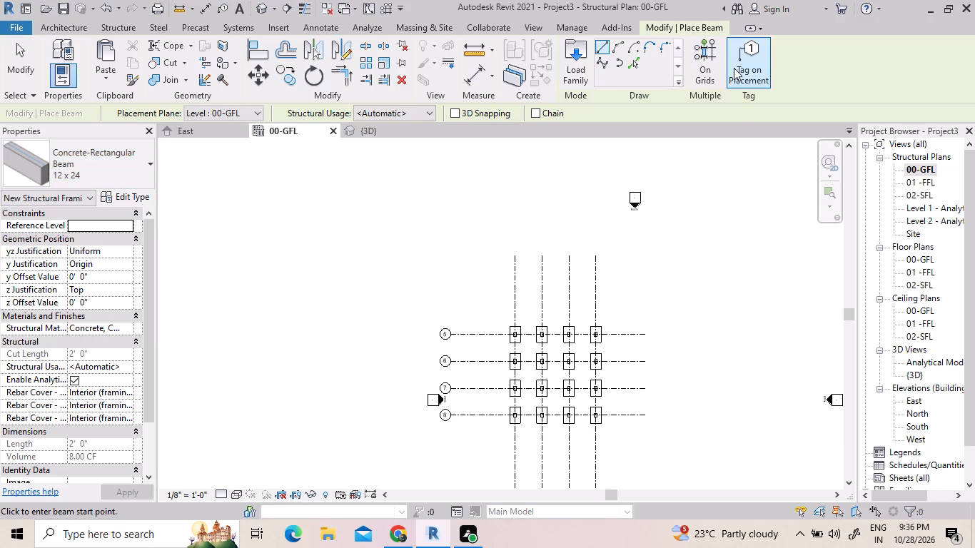
middle_click_drag(725, 316, 712, 272)
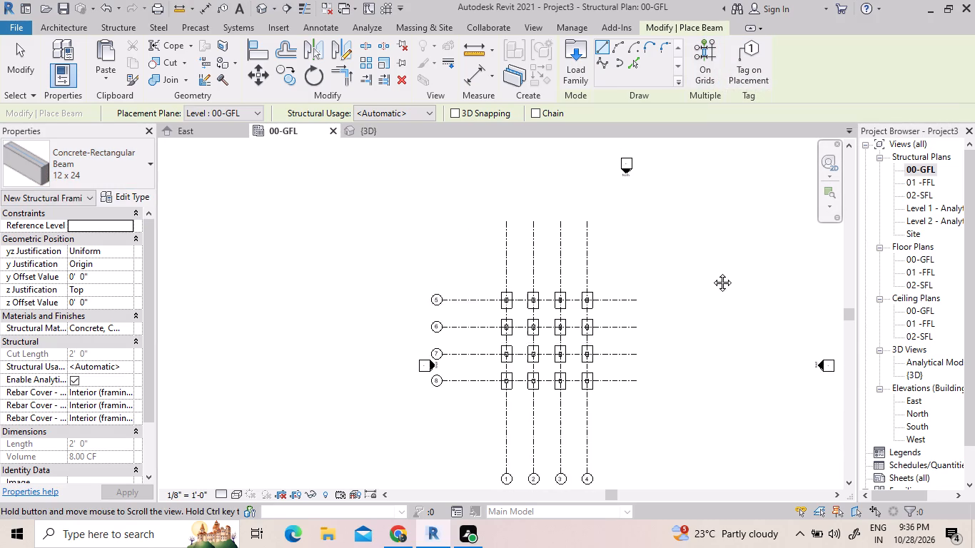
middle_click_drag(712, 272, 630, 199)
scroll(712, 270, "down", 1)
scroll(630, 201, "up", 1)
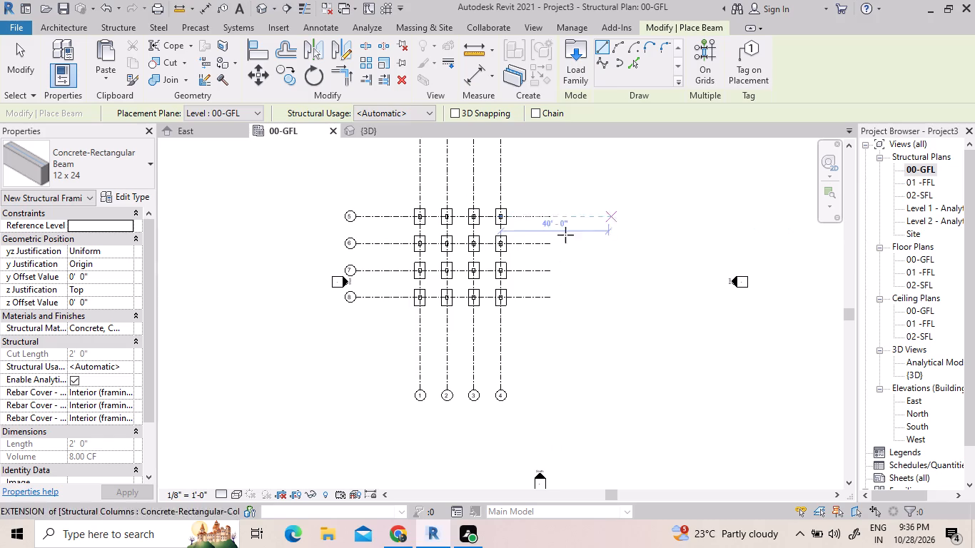
scroll(493, 225, "up", 4)
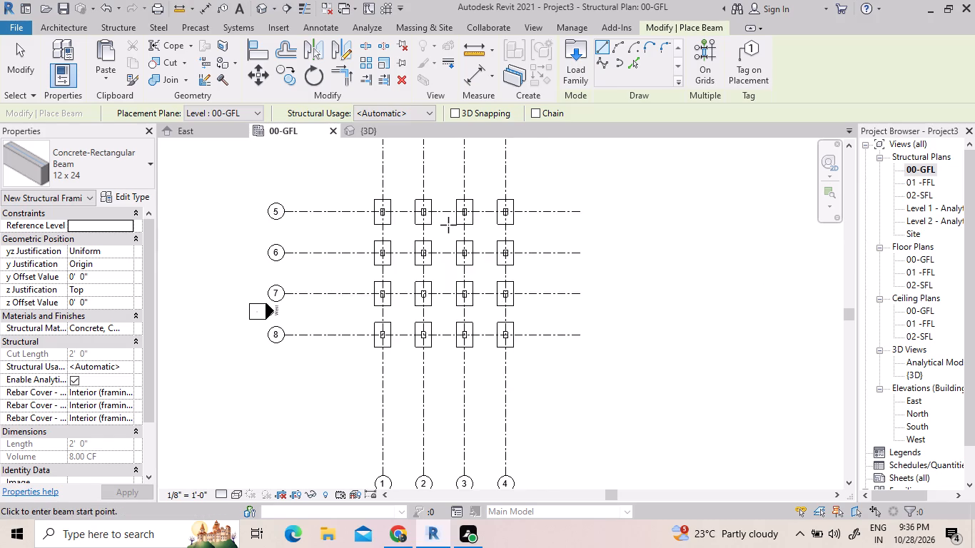
scroll(370, 211, "up", 5)
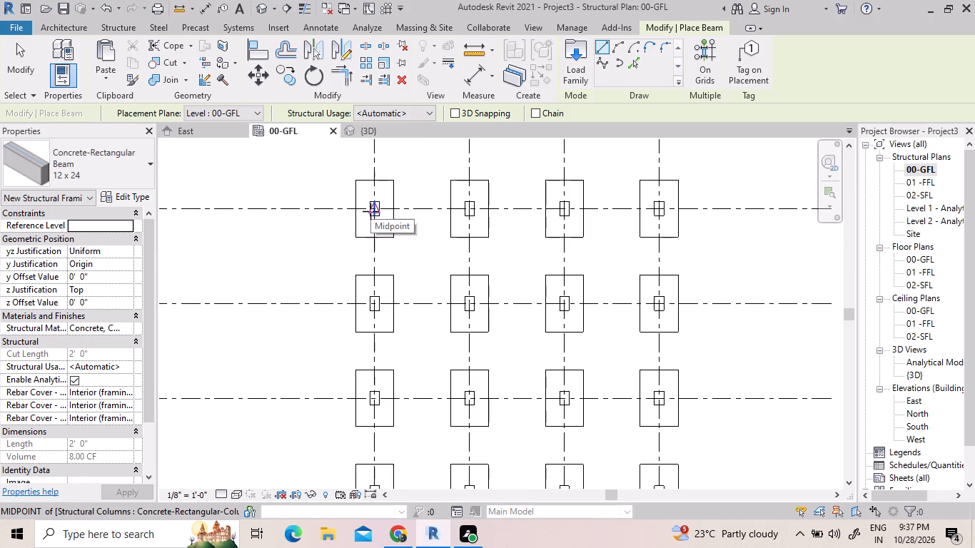
left_click_drag(370, 209, 550, 215)
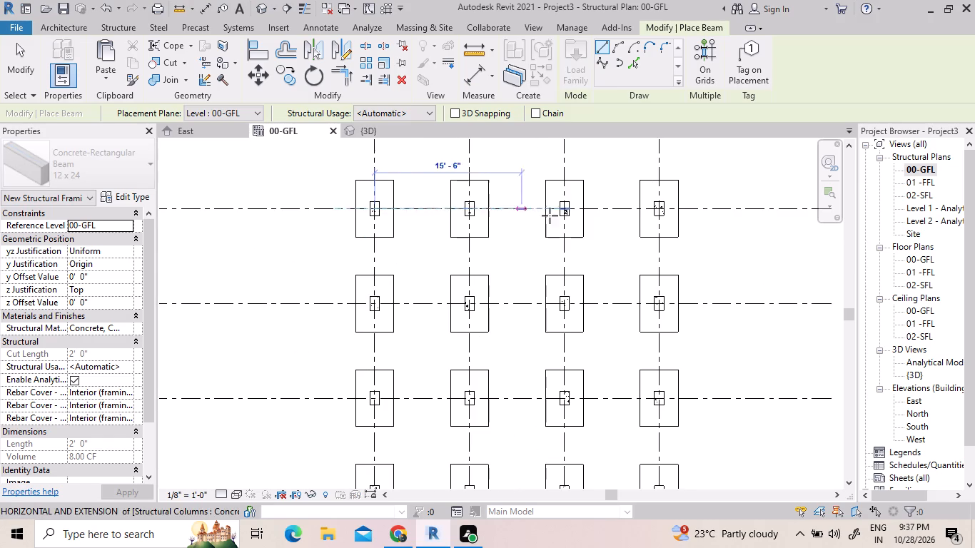
left_click_drag(550, 215, 660, 210)
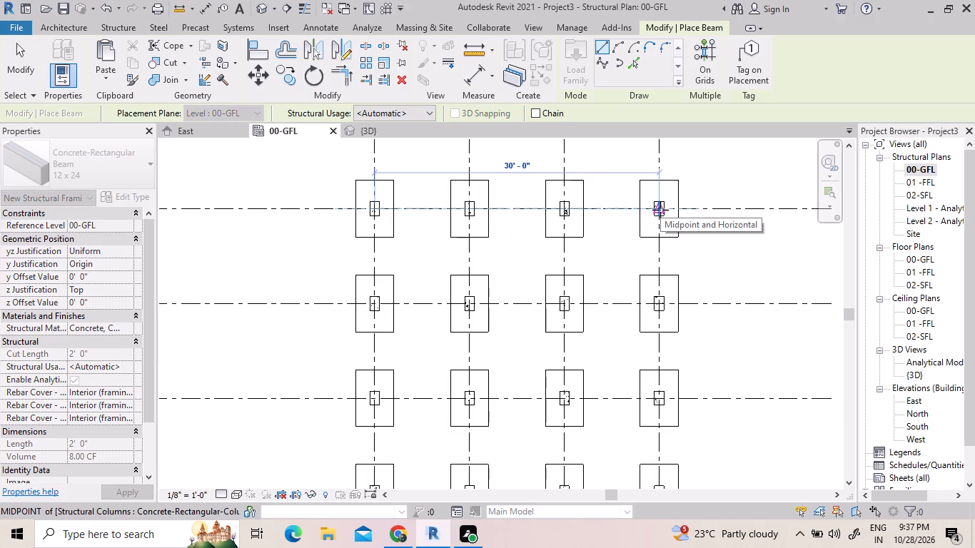
left_click(660, 210)
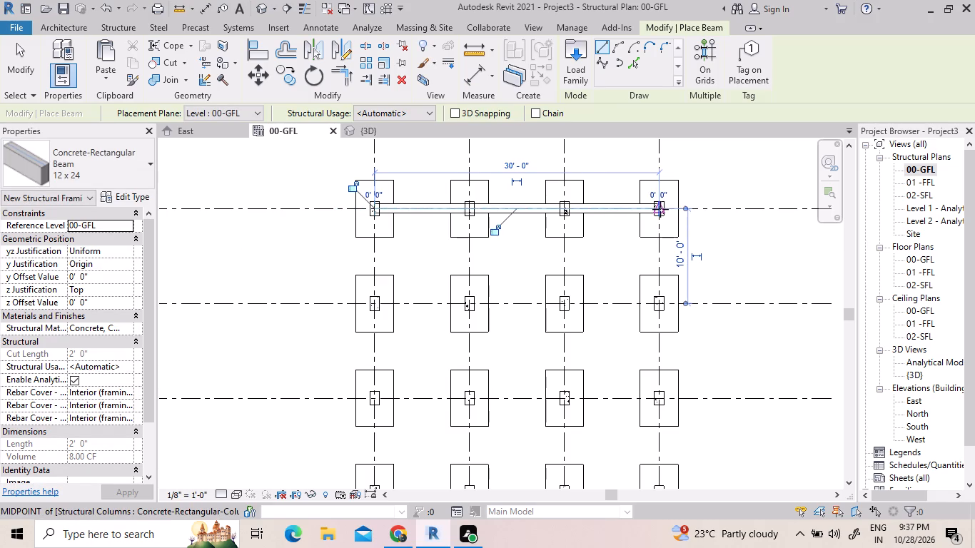
Place a 12 x 24 concrete beam along grid 4, running 30' from the grid 5 column to the grid 8 column.
left_click_drag(660, 209, 659, 417)
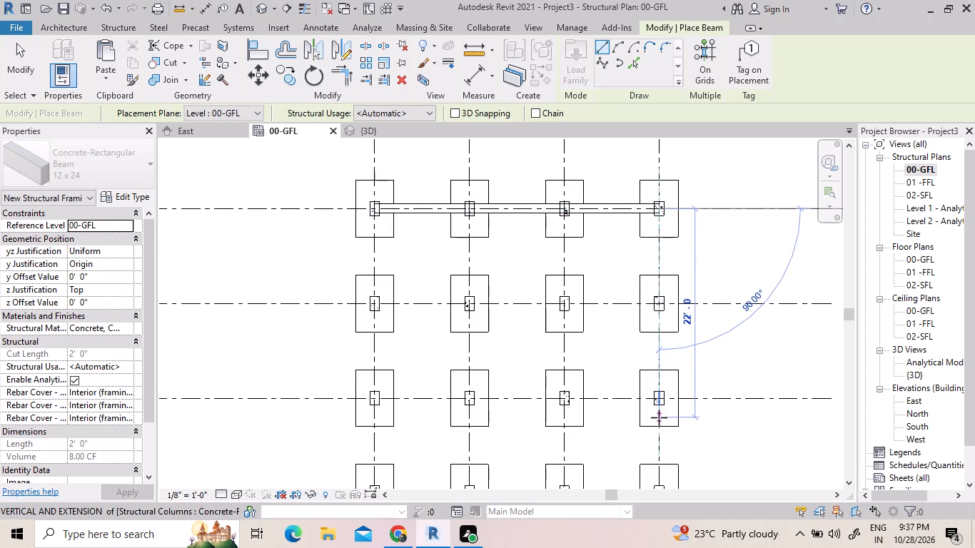
left_click_drag(659, 417, 656, 462)
scroll(659, 428, "down", 5)
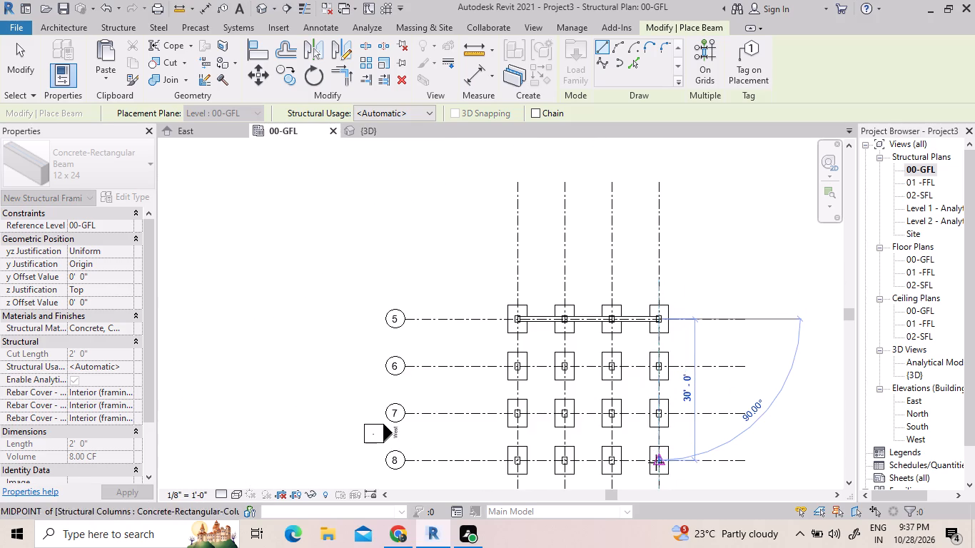
left_click_drag(656, 462, 660, 455)
scroll(657, 471, "up", 7)
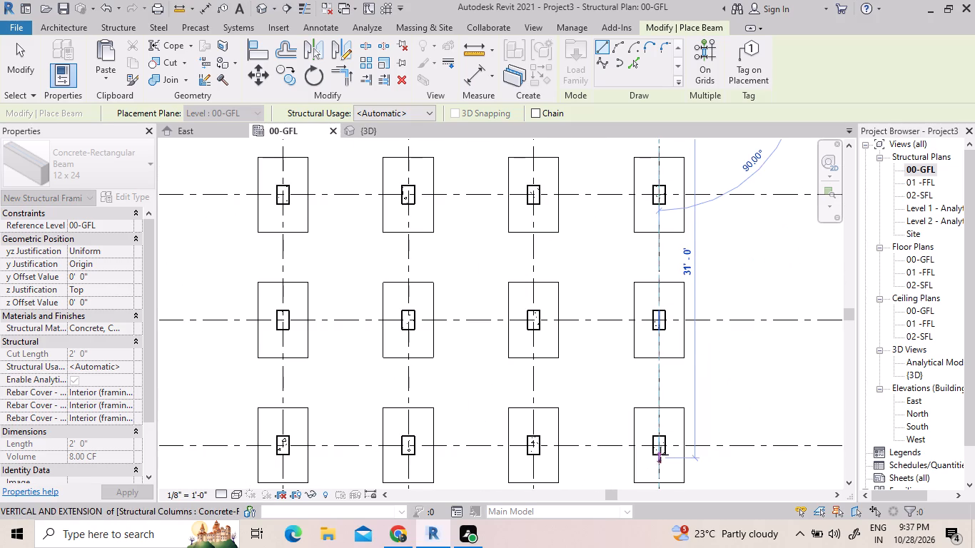
left_click_drag(660, 455, 658, 446)
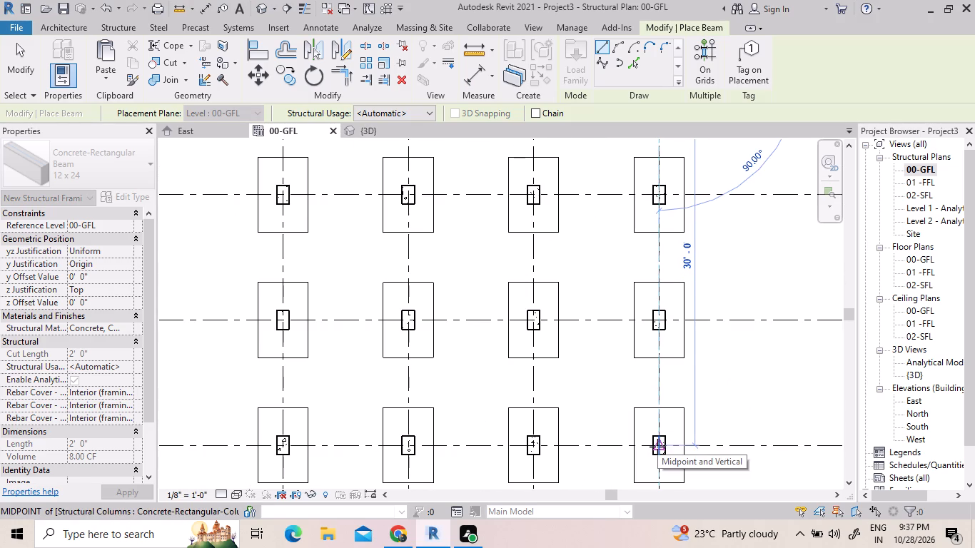
left_click(658, 447)
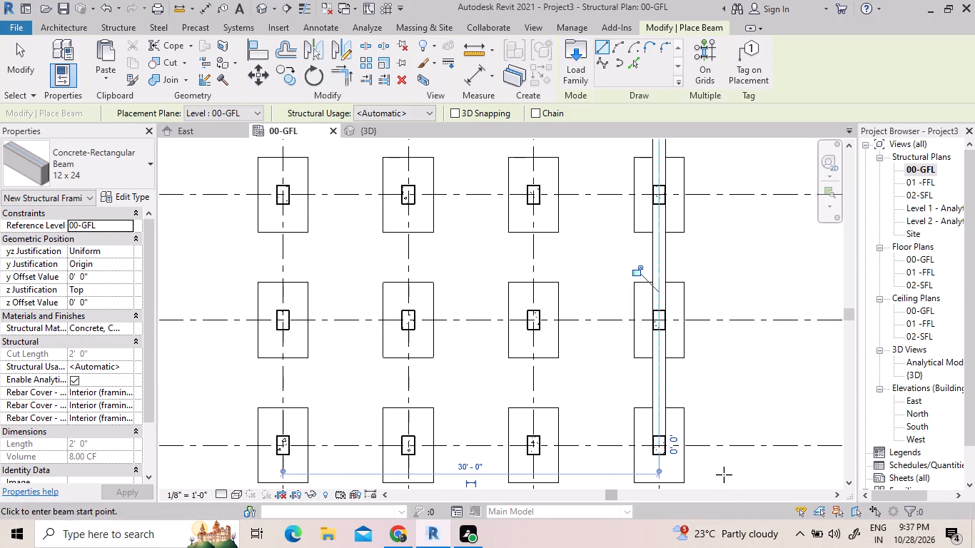
Close the beam perimeter with 12 x 24 beams along grid 8 from grid 4 to 1 and grid 1 from grid 8 to 5.
left_click(661, 447)
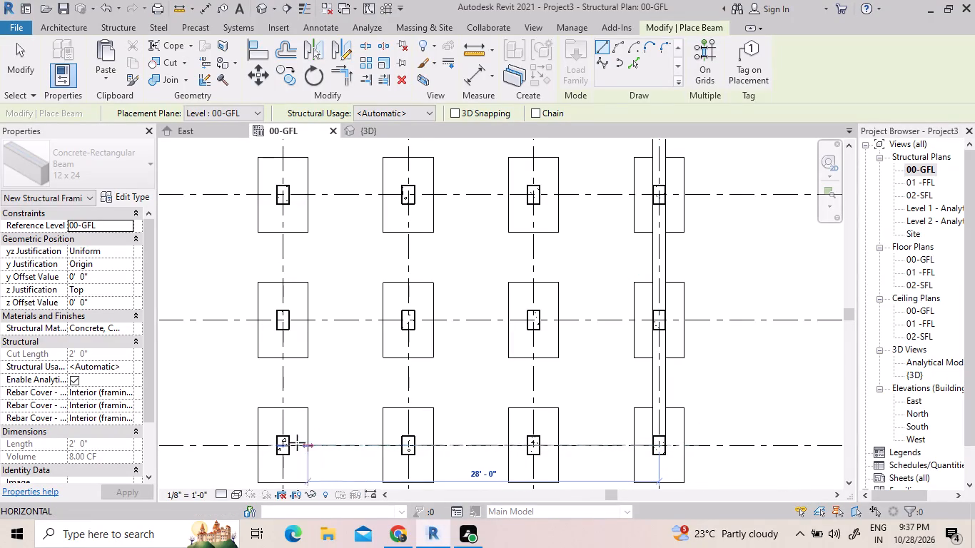
left_click(282, 446)
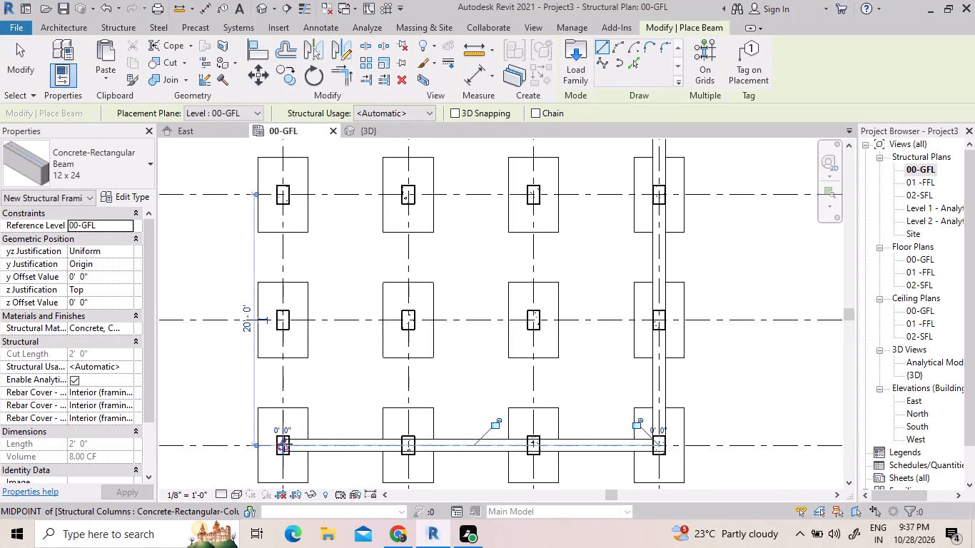
left_click(284, 444)
scroll(290, 332, "down", 7)
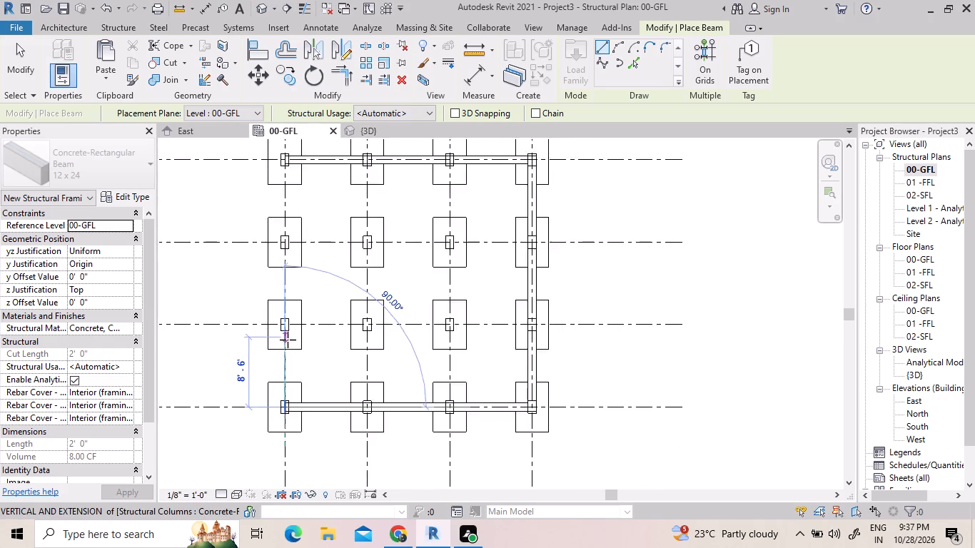
scroll(286, 236, "up", 8)
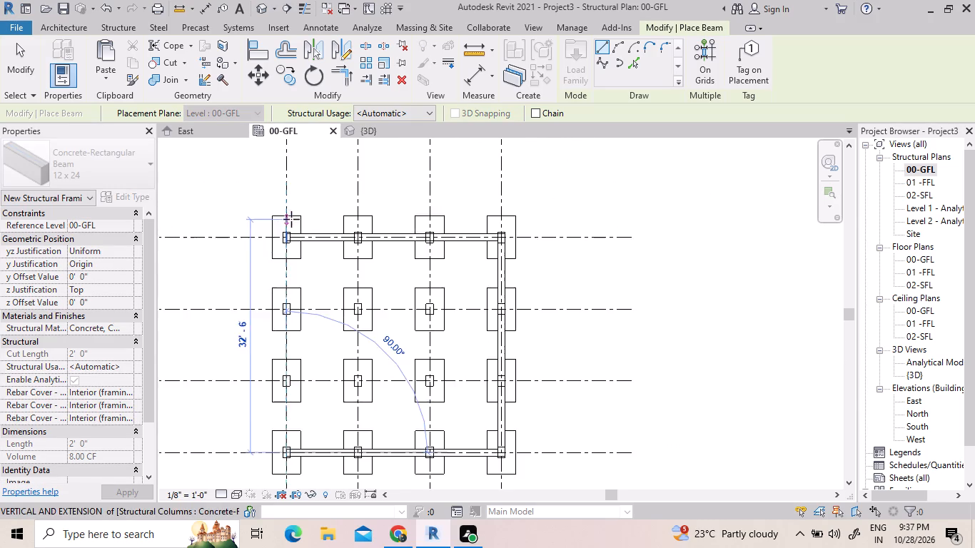
scroll(290, 240, "up", 5)
left_click(272, 275)
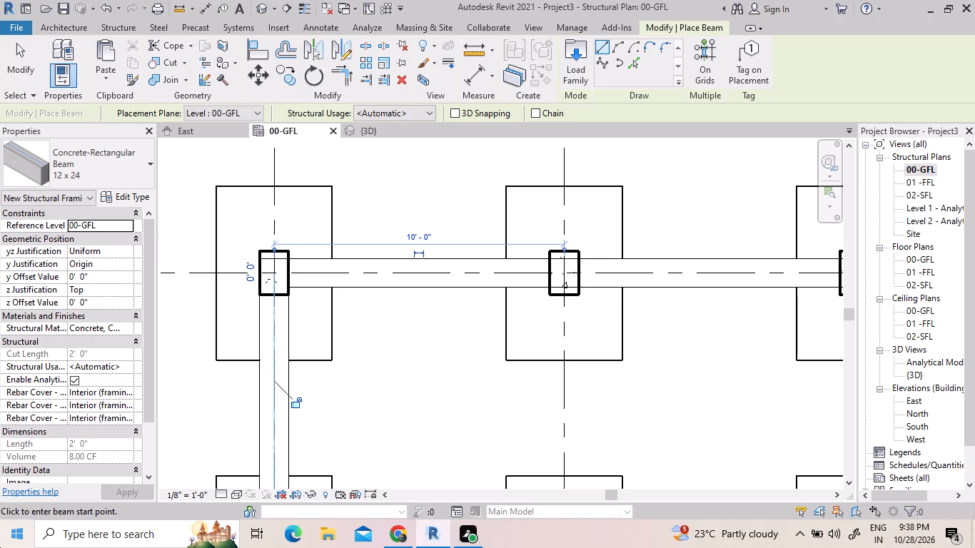
Examine the perimeter beams at the column bases in the 3D view.
scroll(364, 268, "down", 2)
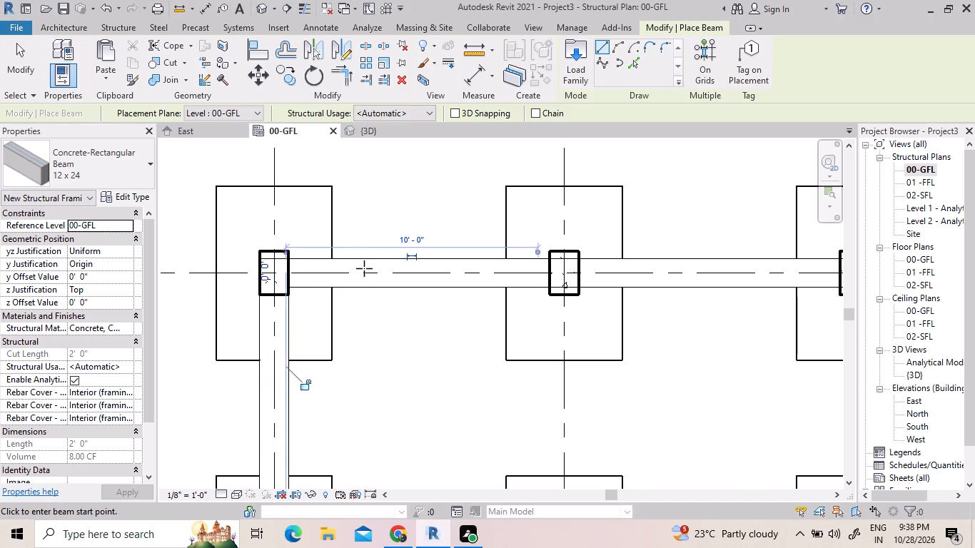
scroll(364, 268, "down", 3)
scroll(415, 223, "down", 3)
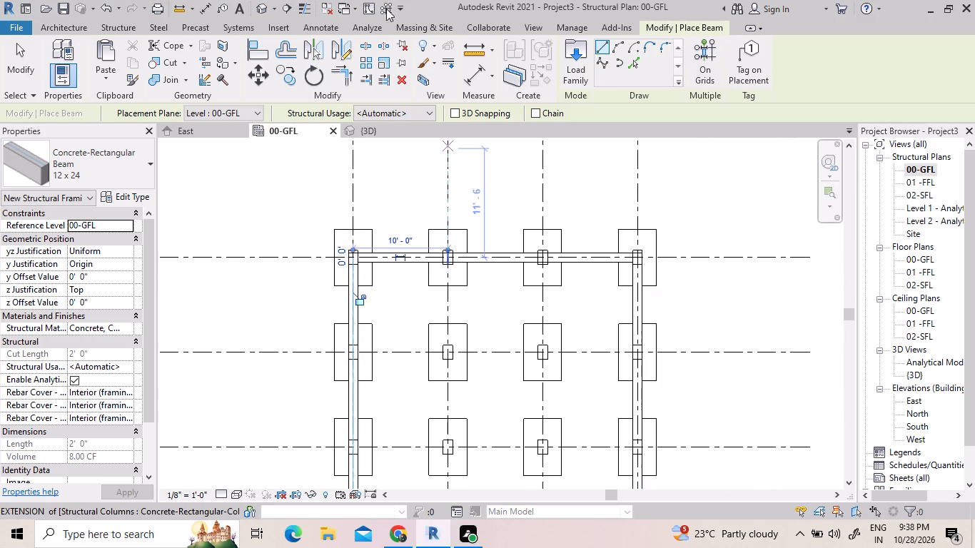
left_click(366, 131)
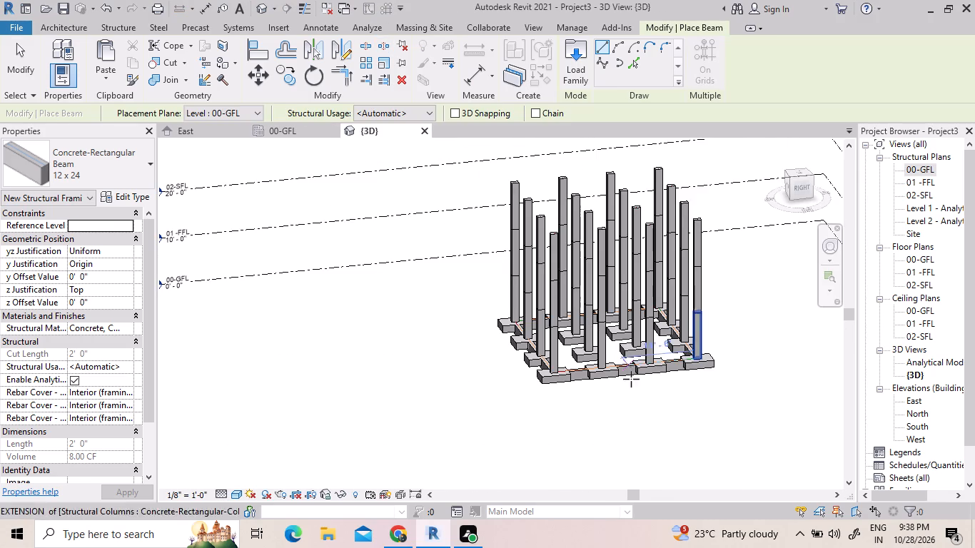
scroll(617, 395, "up", 3)
scroll(597, 380, "down", 3)
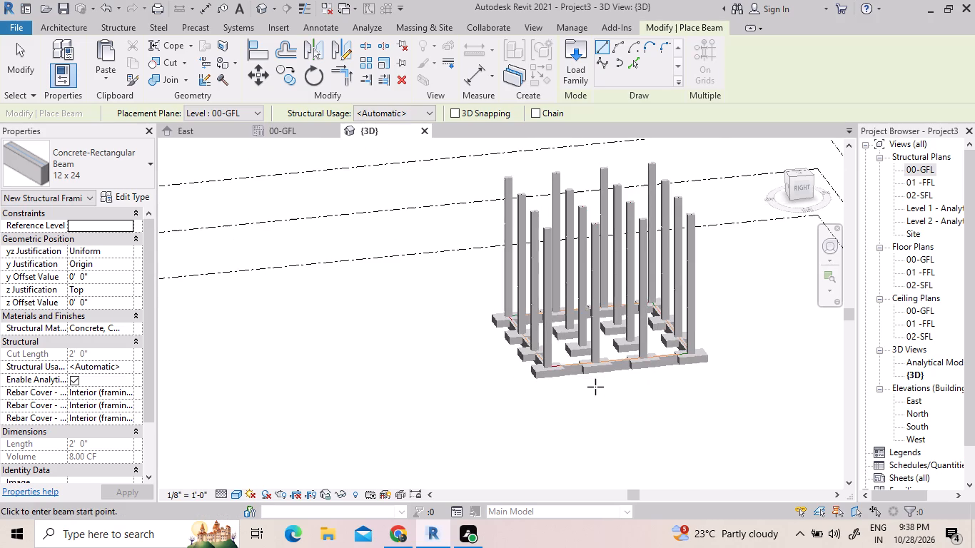
Place 12 x 24 concrete beams in the 00-GFL plan along grids 6 and 7, each from grid 1 to grid 4.
left_click(276, 132)
scroll(437, 320, "down", 2)
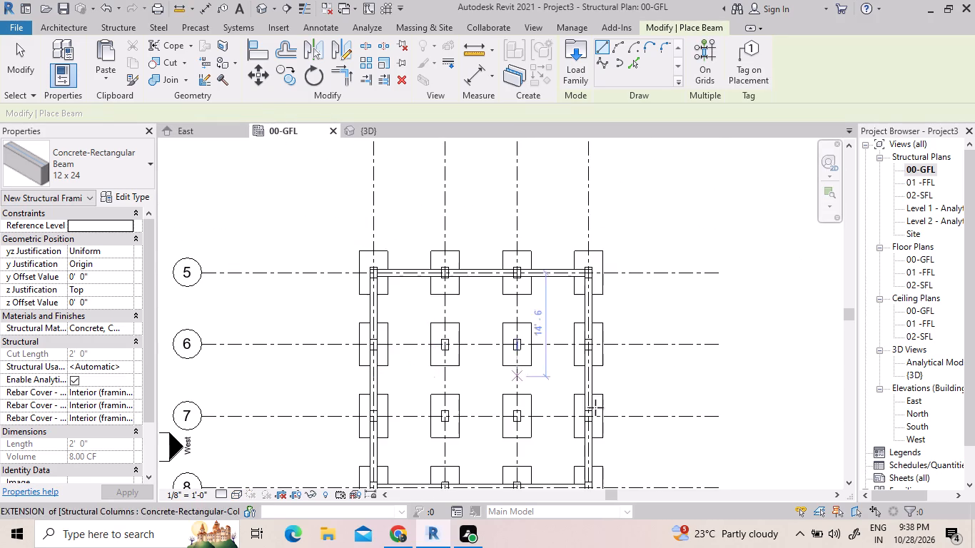
left_click(374, 345)
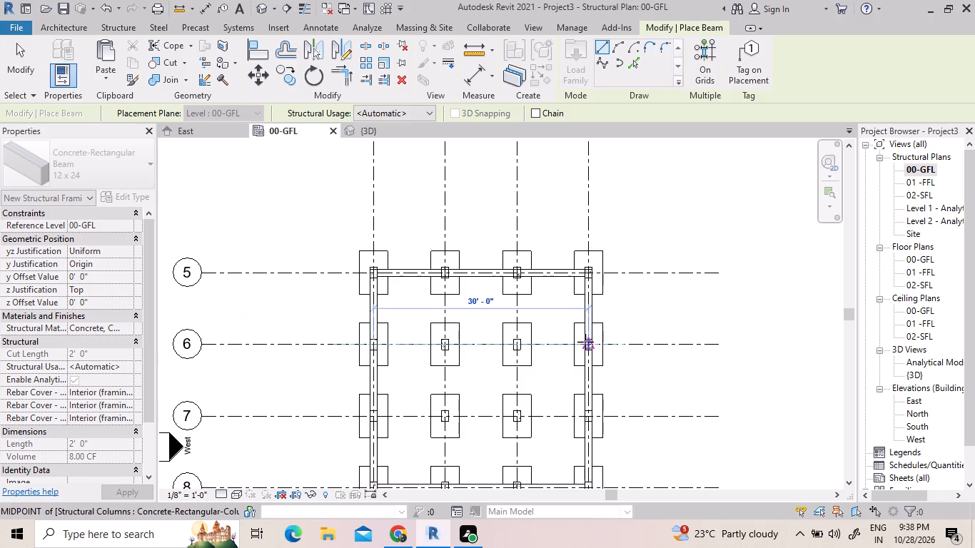
scroll(587, 356, "up", 4)
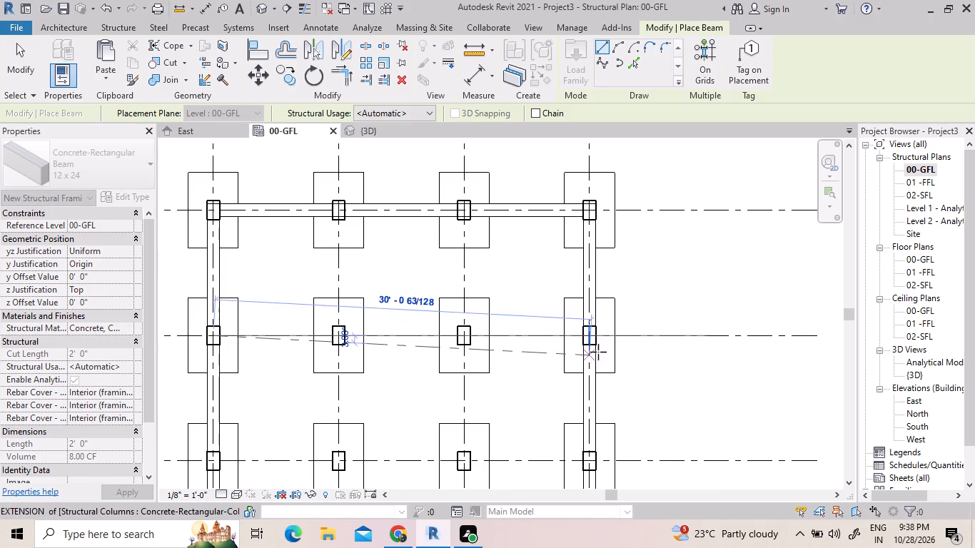
left_click(590, 335)
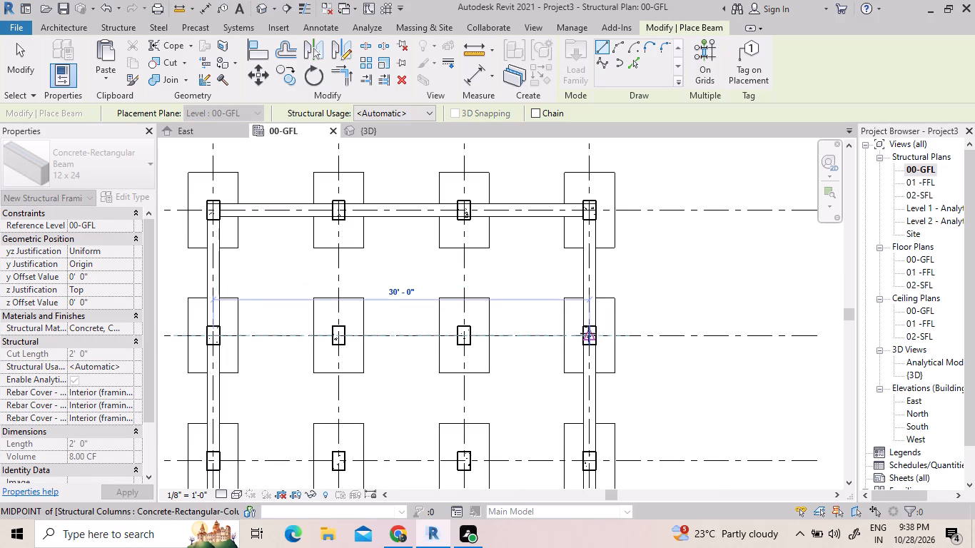
scroll(559, 274, "down", 3)
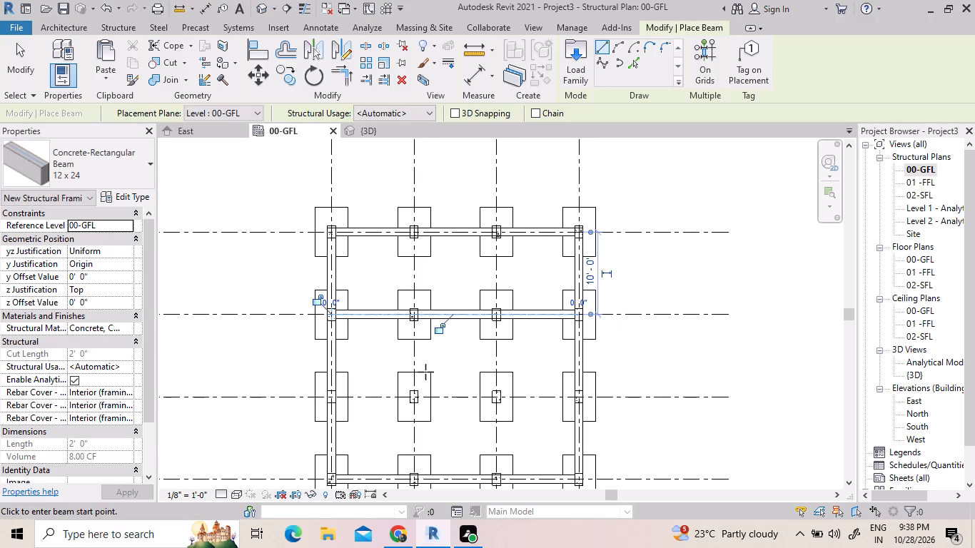
left_click(330, 397)
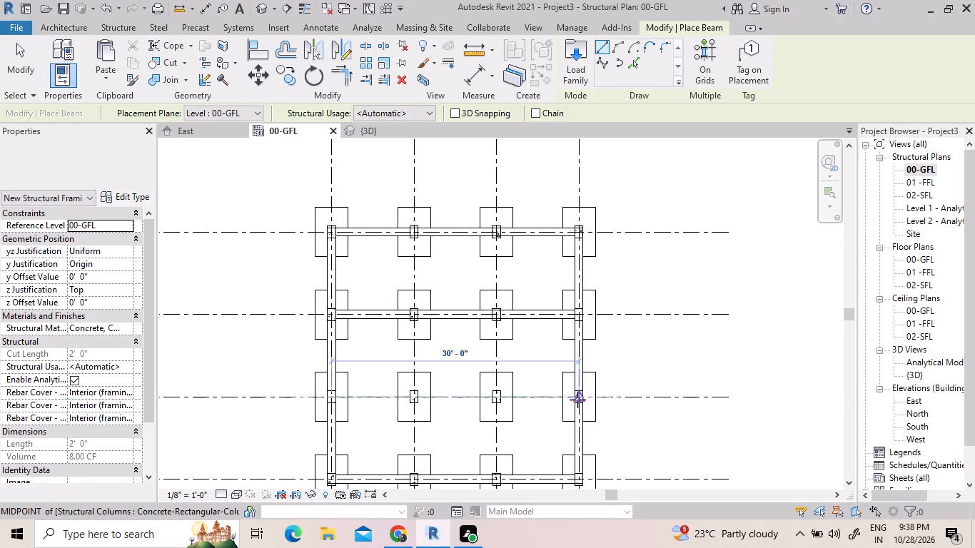
left_click(577, 401)
Place a 12 x 24 concrete beam along grid 2, from the grid 5 column to the grid 8 column.
scroll(480, 241, "down", 2)
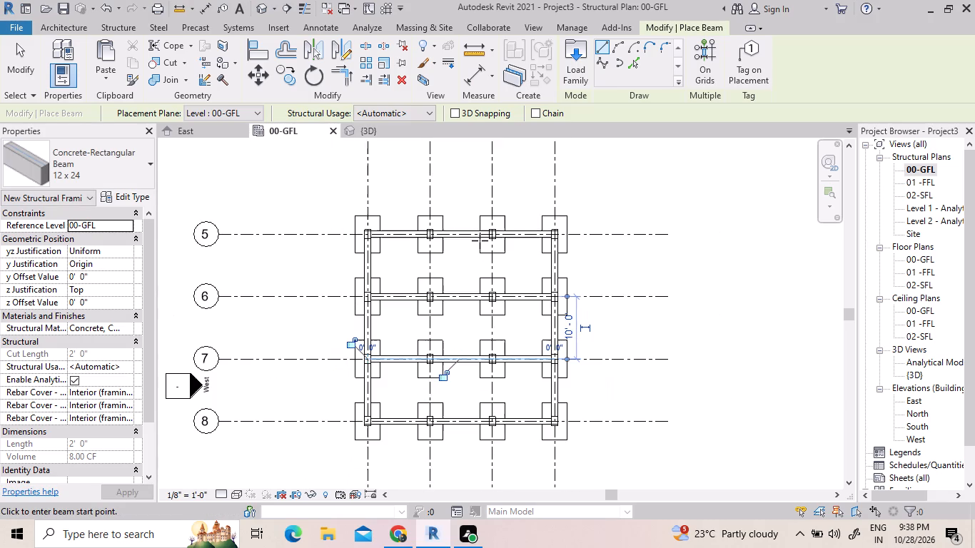
scroll(468, 280, "up", 1)
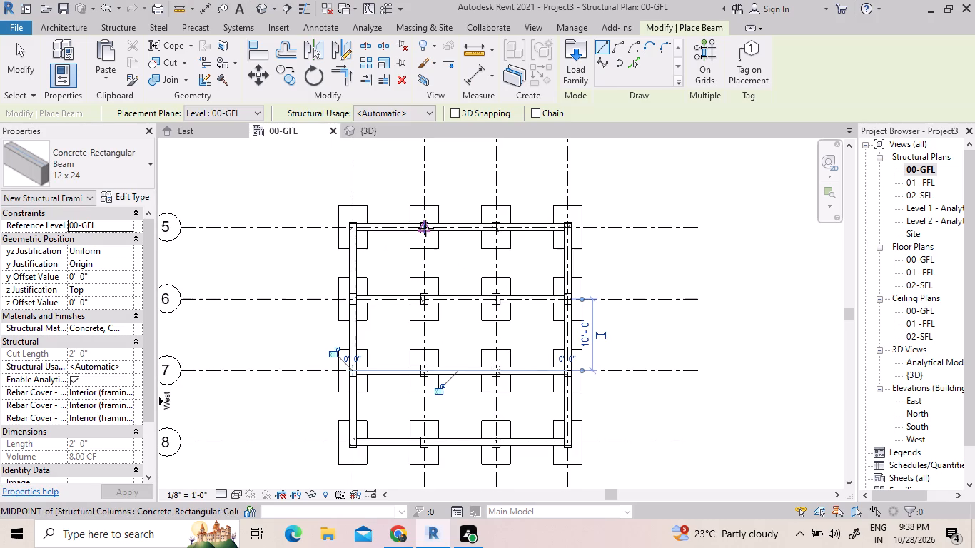
left_click(425, 228)
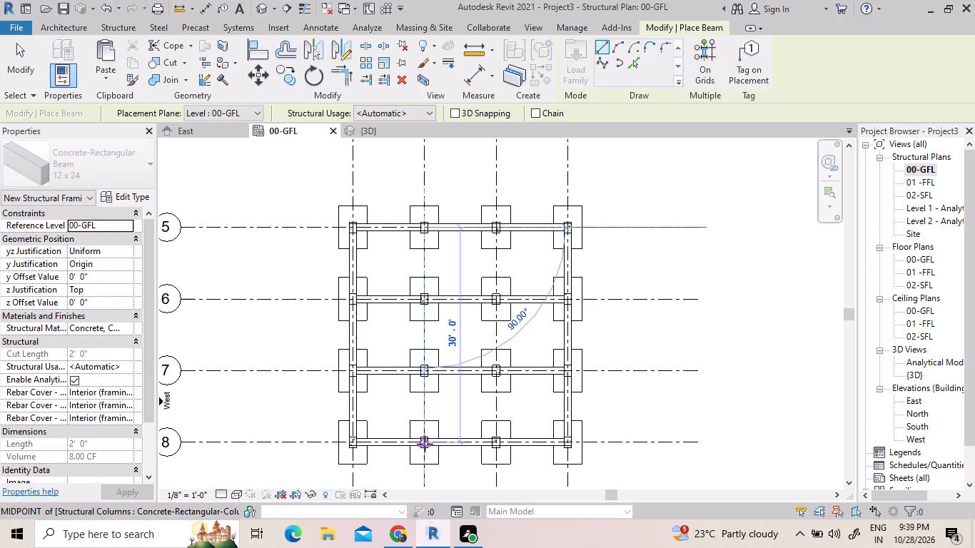
left_click(425, 443)
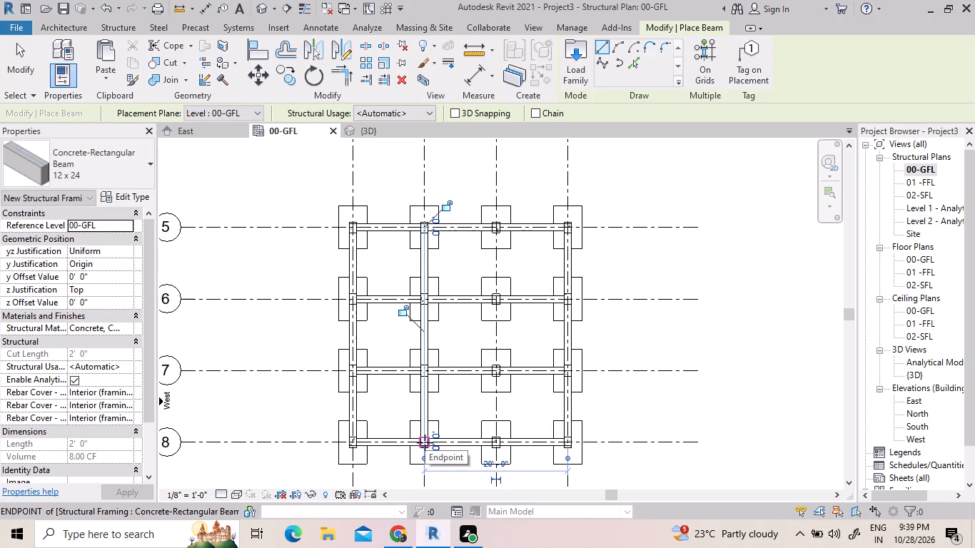
Place a 12 x 24 concrete beam along grid 3, from the grid 5 column to the grid 8 column.
left_click(495, 225)
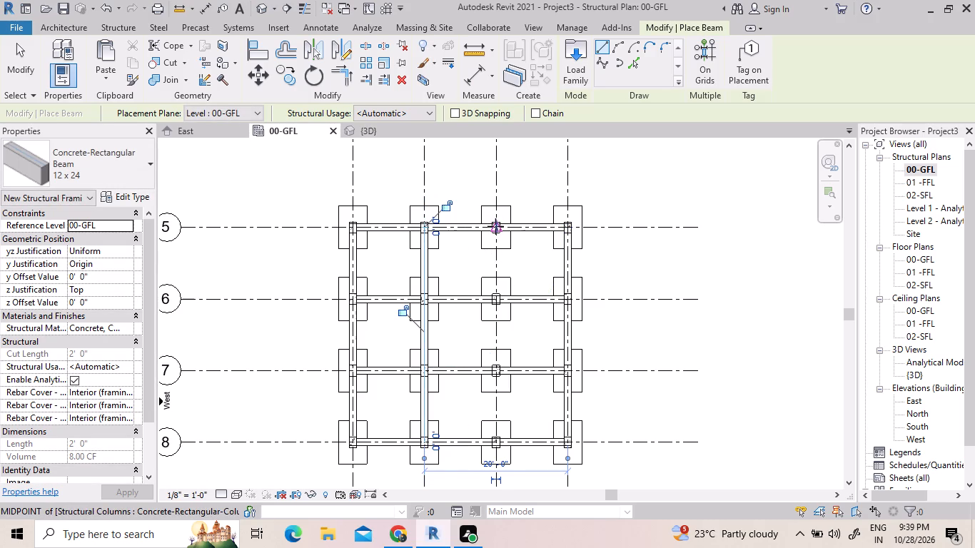
left_click(496, 445)
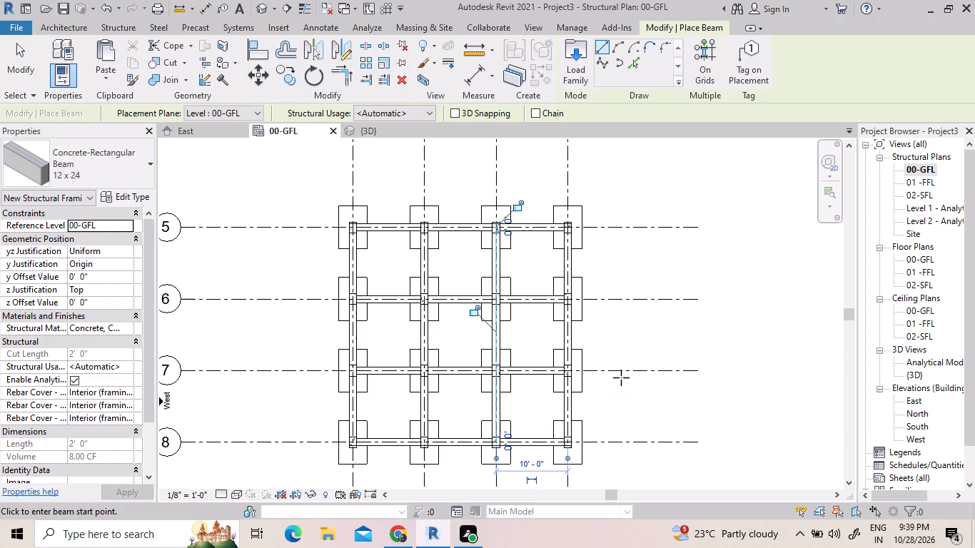
key("Escape")
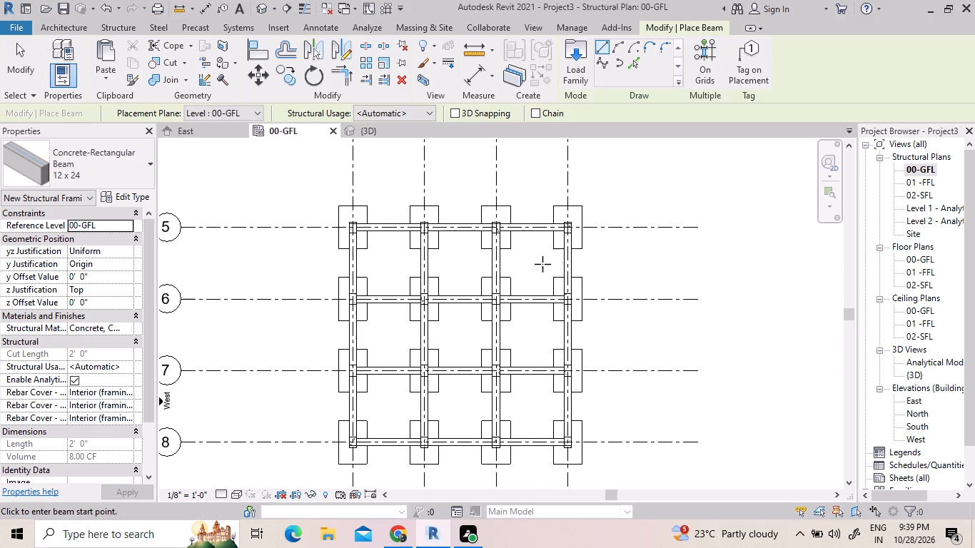
Examine the completed 00-GFL beam grid at the column bases in the 3D view.
left_click(394, 135)
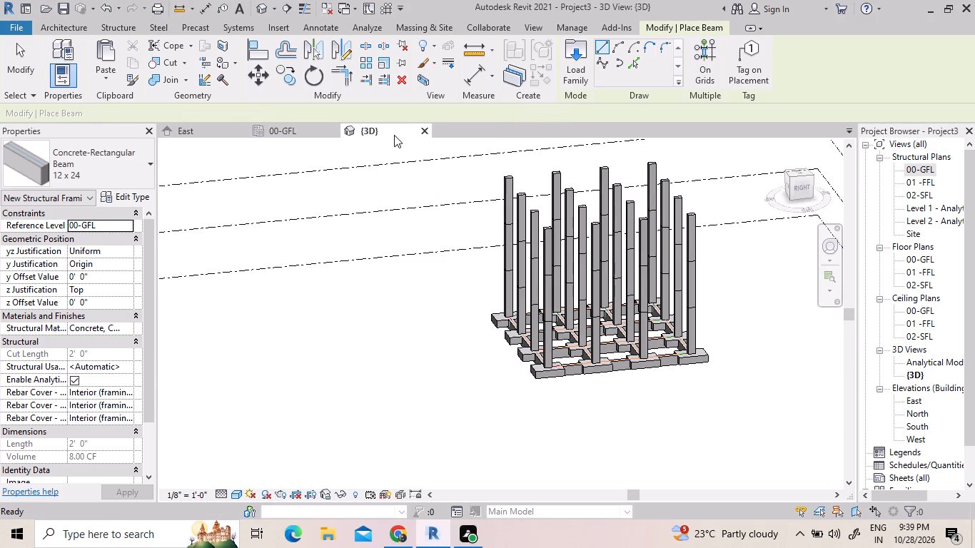
middle_click_drag(609, 417, 597, 425)
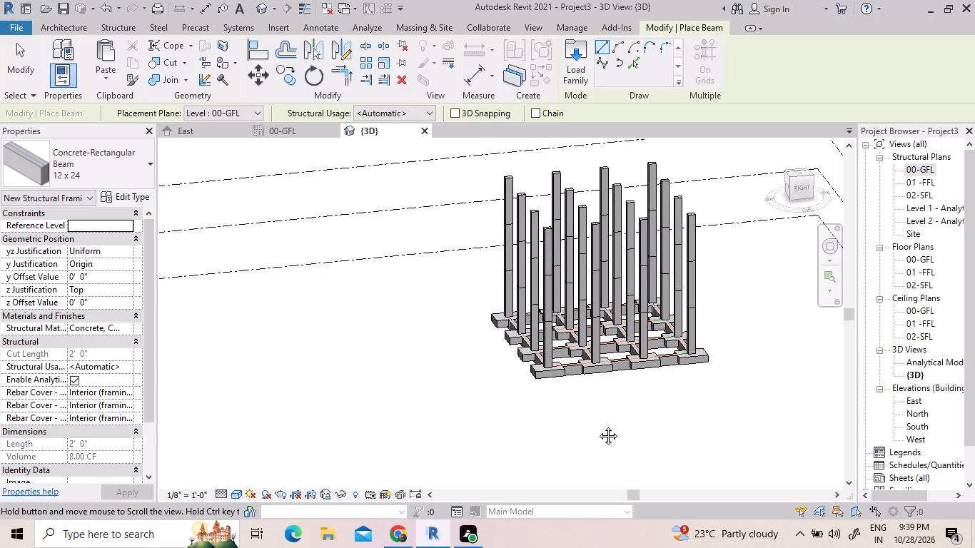
middle_click_drag(597, 425, 439, 402)
scroll(595, 426, "down", 1)
scroll(433, 412, "down", 2)
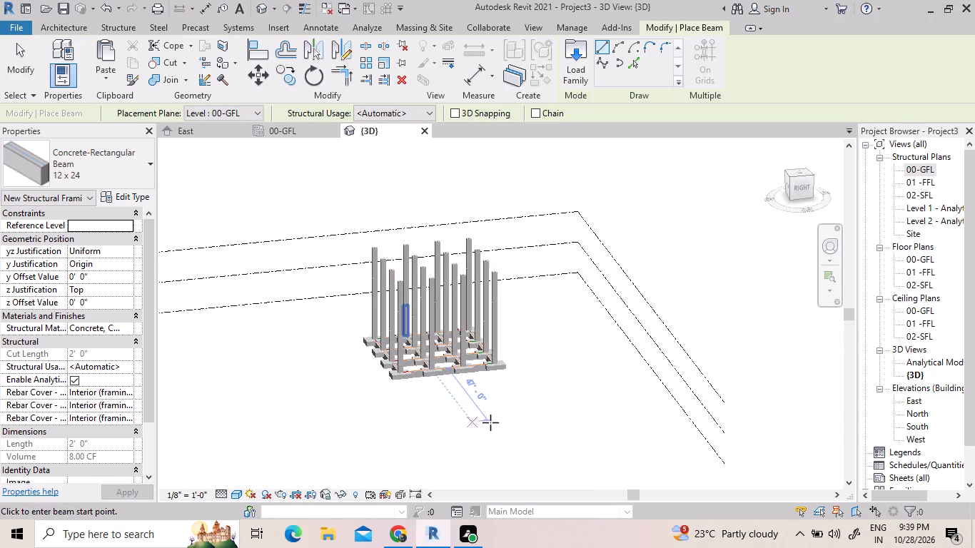
scroll(448, 394, "up", 3)
scroll(387, 406, "up", 1)
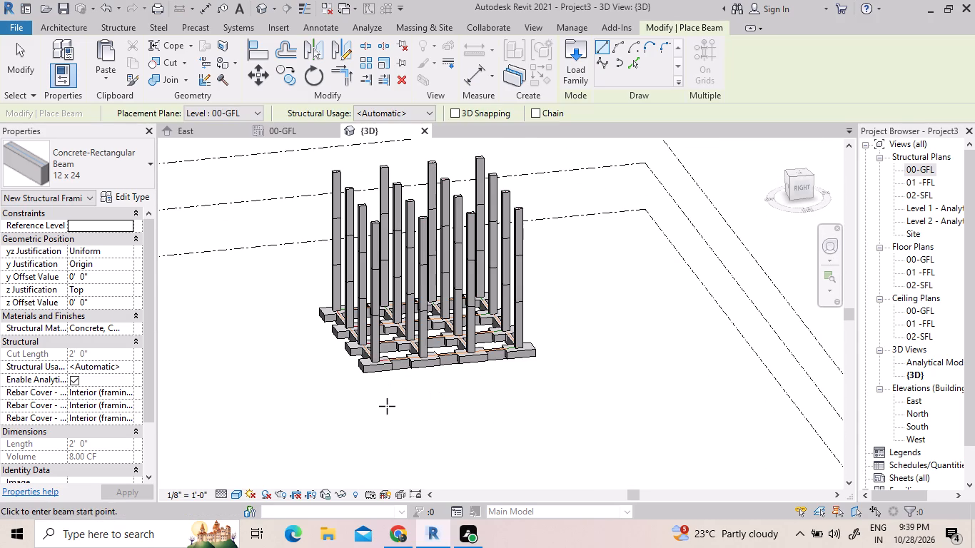
left_click(250, 109)
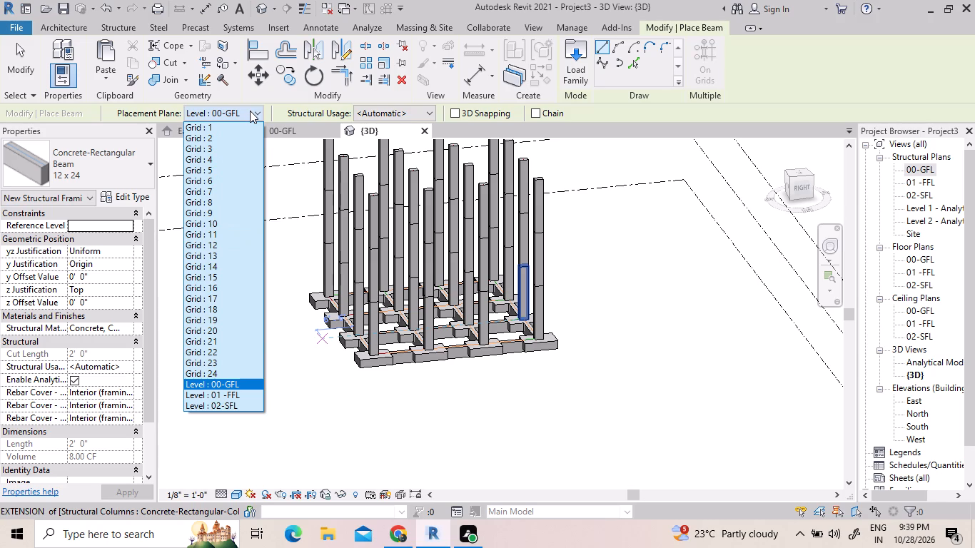
left_click(250, 111)
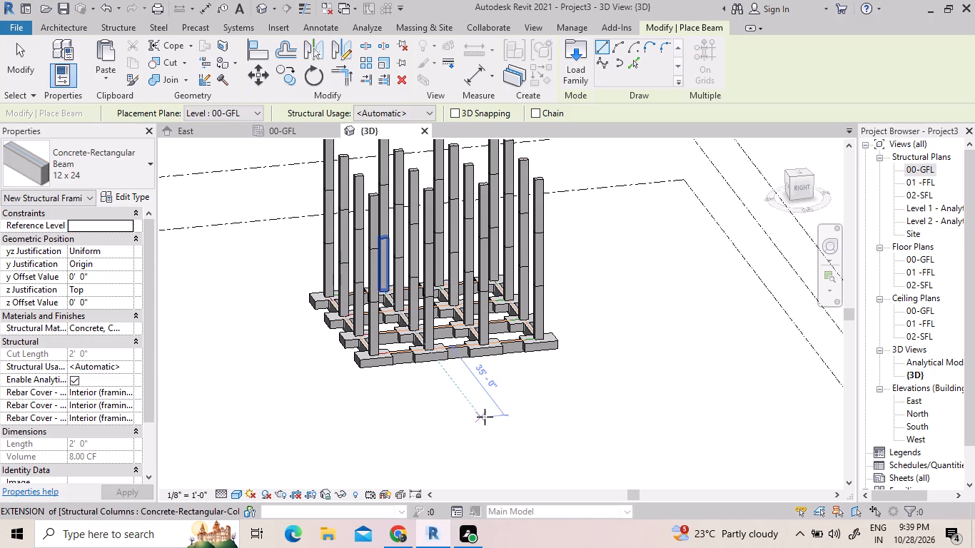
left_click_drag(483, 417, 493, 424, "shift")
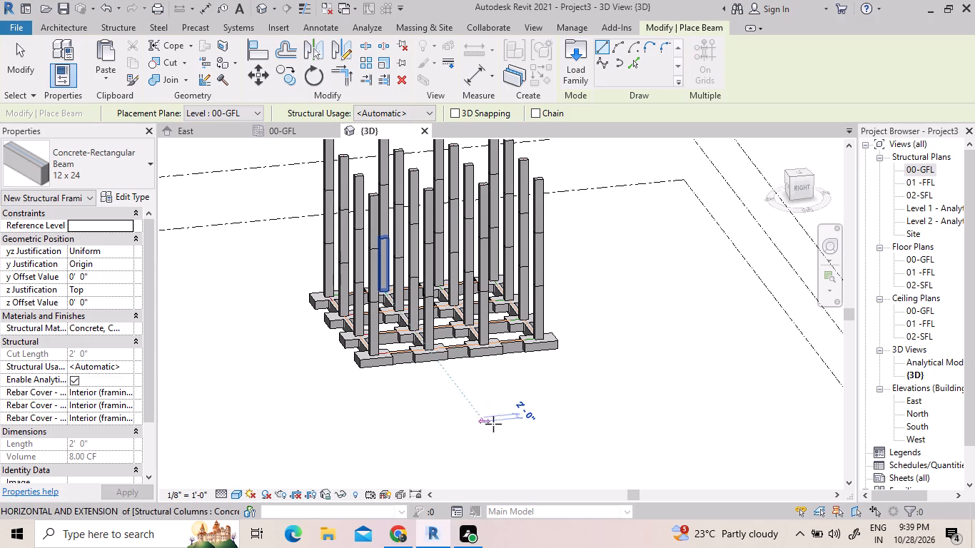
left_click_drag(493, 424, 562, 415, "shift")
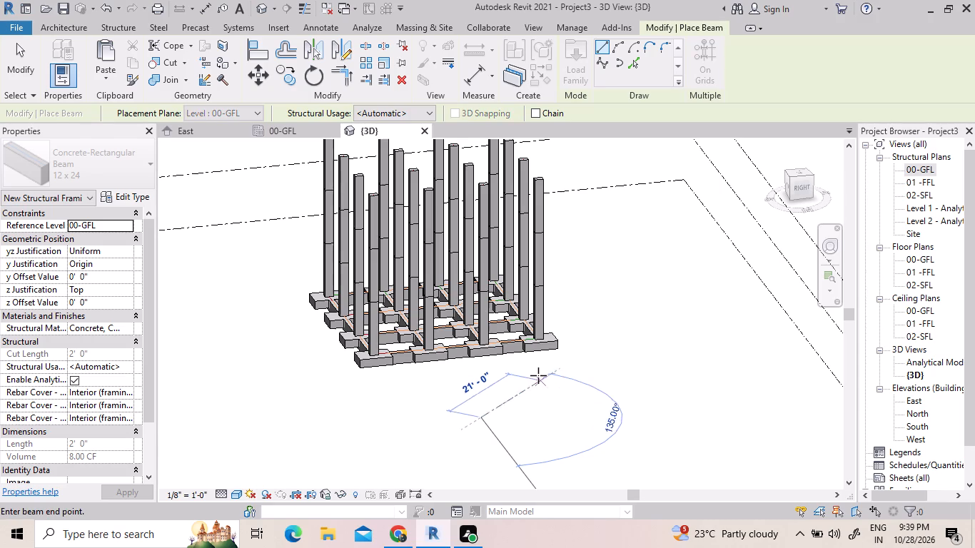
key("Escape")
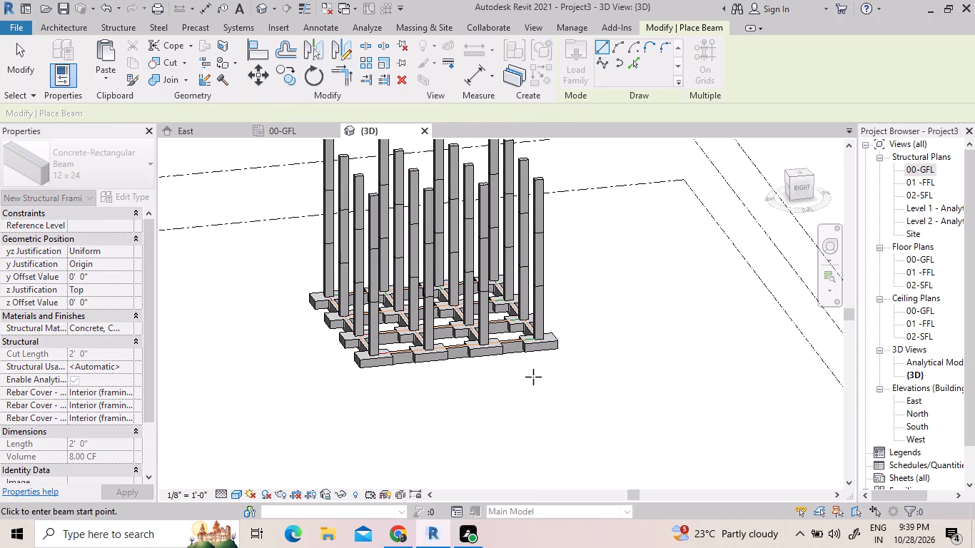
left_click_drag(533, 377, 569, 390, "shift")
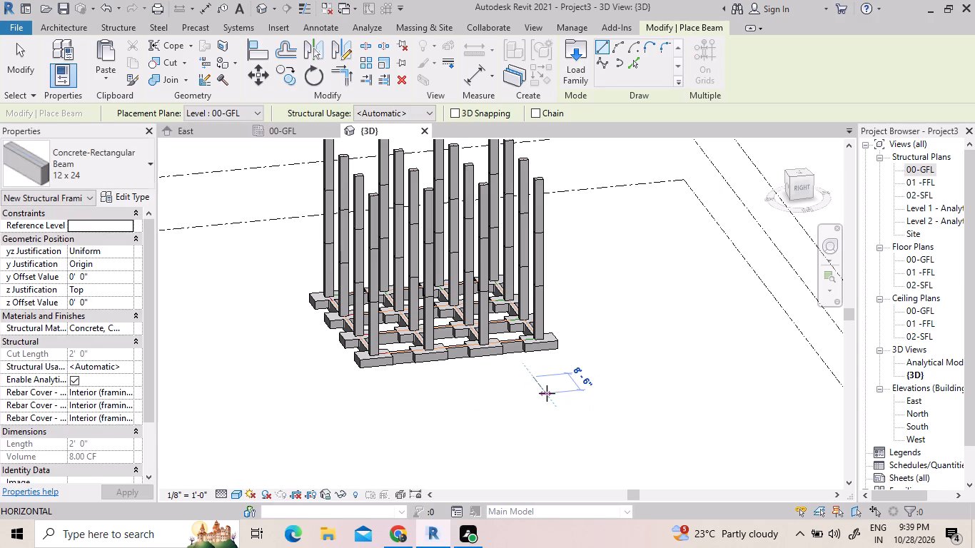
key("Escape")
Examine the beams, columns and footings from several sides and from above in the 3D view.
scroll(516, 399, "down", 2)
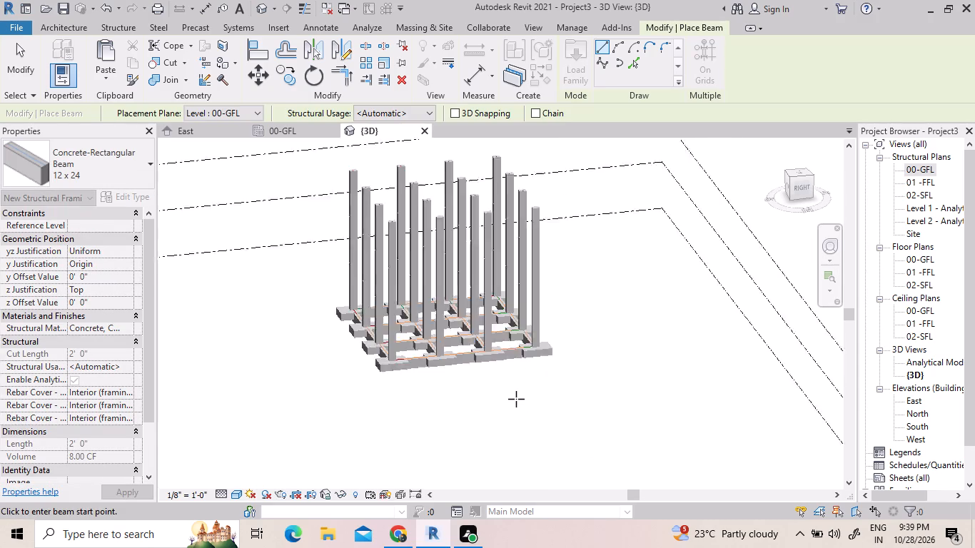
scroll(516, 399, "down", 2)
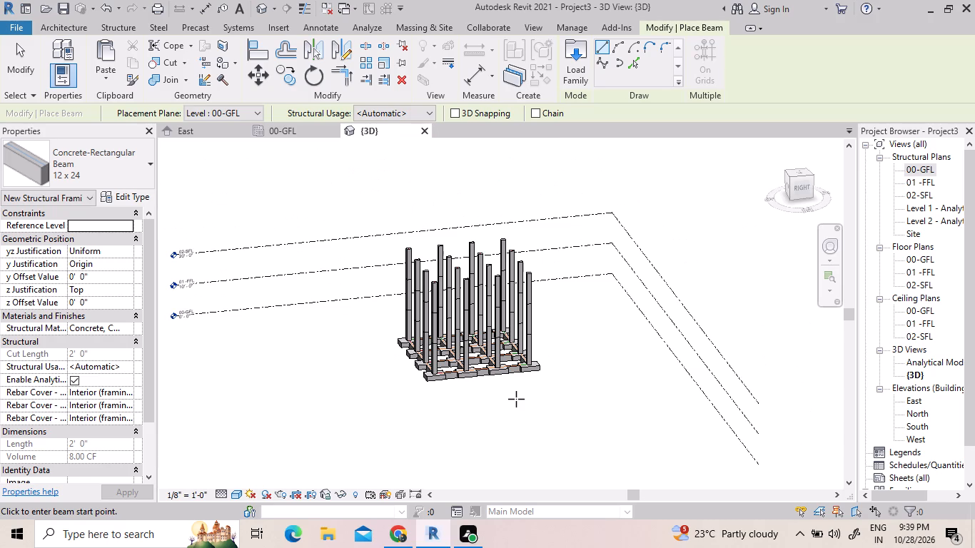
middle_click_drag(516, 399, 456, 315, "shift")
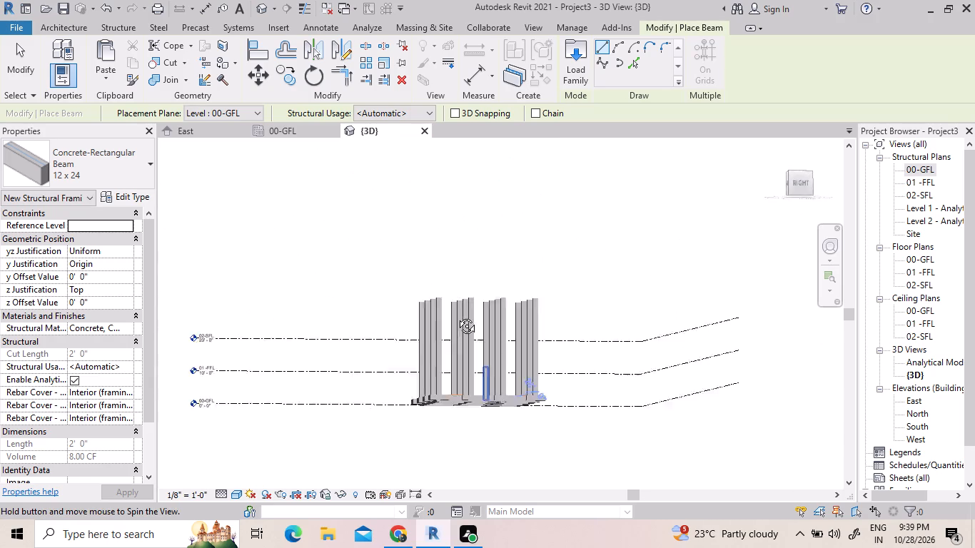
middle_click_drag(456, 315, 403, 419, "shift")
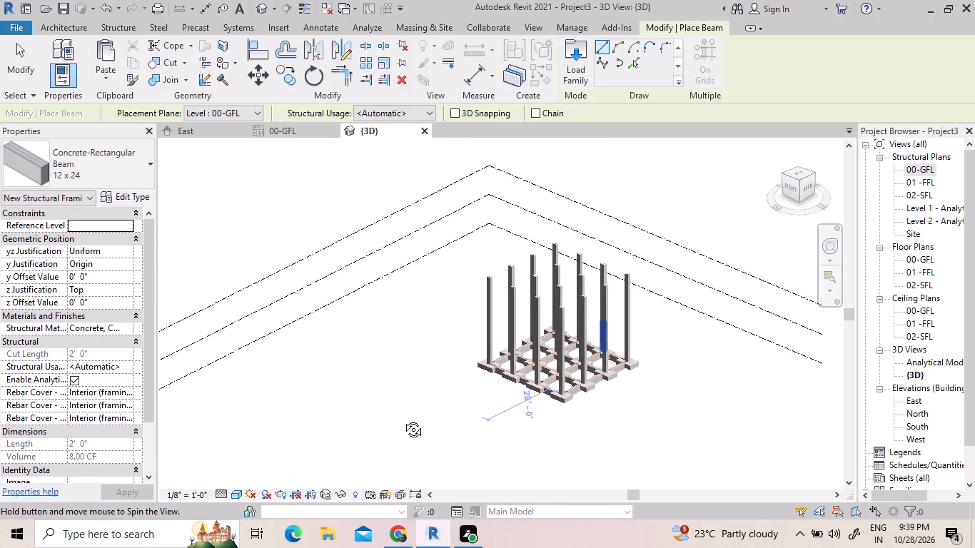
middle_click_drag(403, 419, 453, 475, "shift")
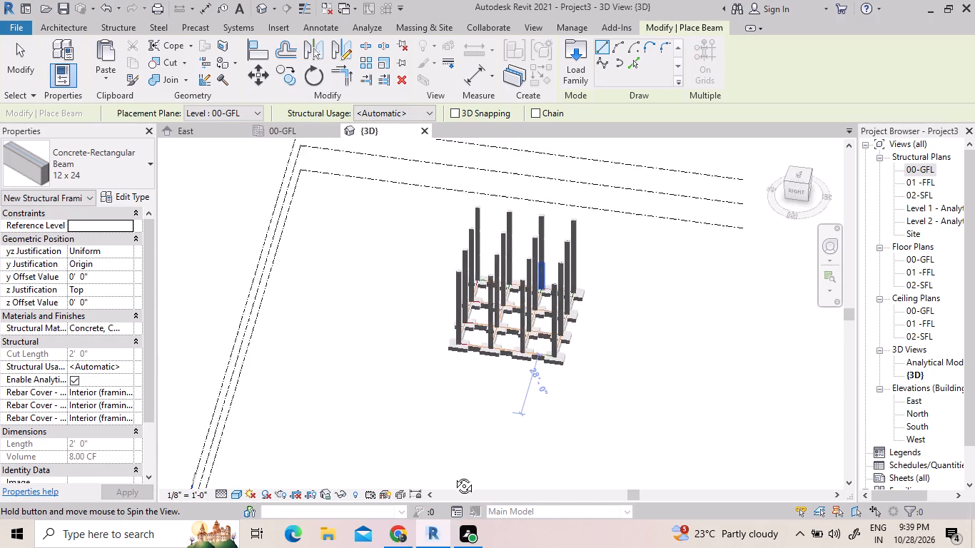
middle_click_drag(453, 475, 333, 483, "shift")
scroll(360, 465, "down", 1, "shift")
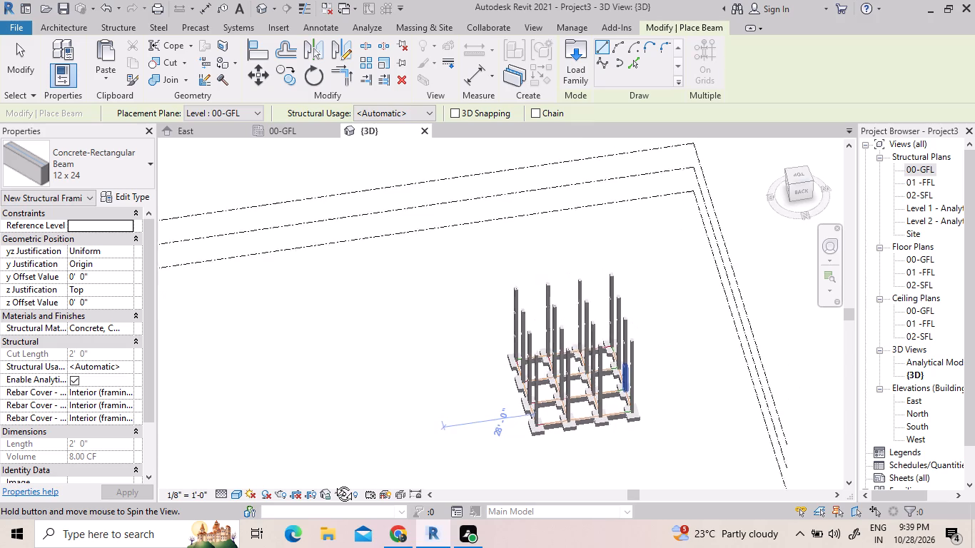
middle_click_drag(333, 483, 328, 501, "shift")
scroll(328, 501, "up", 1)
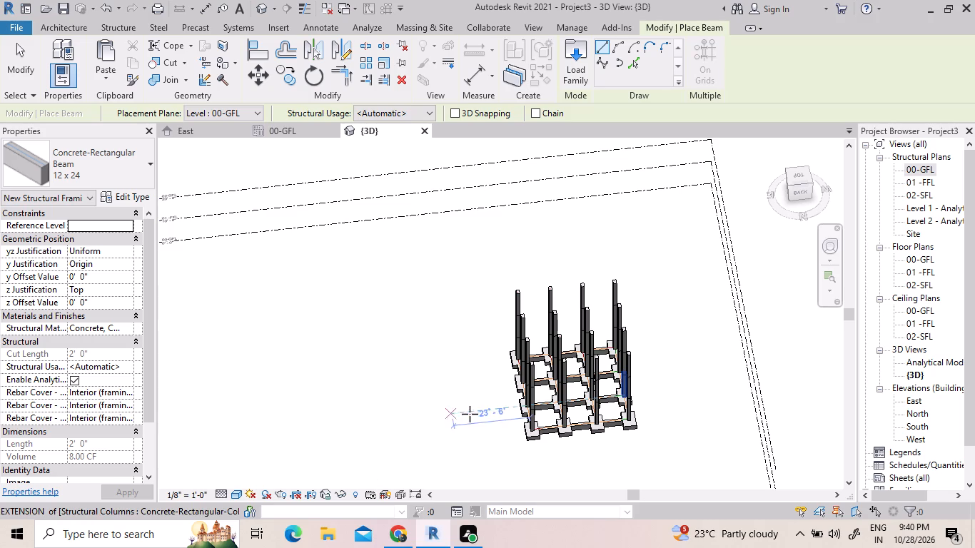
middle_click_drag(470, 410, 528, 372, "shift")
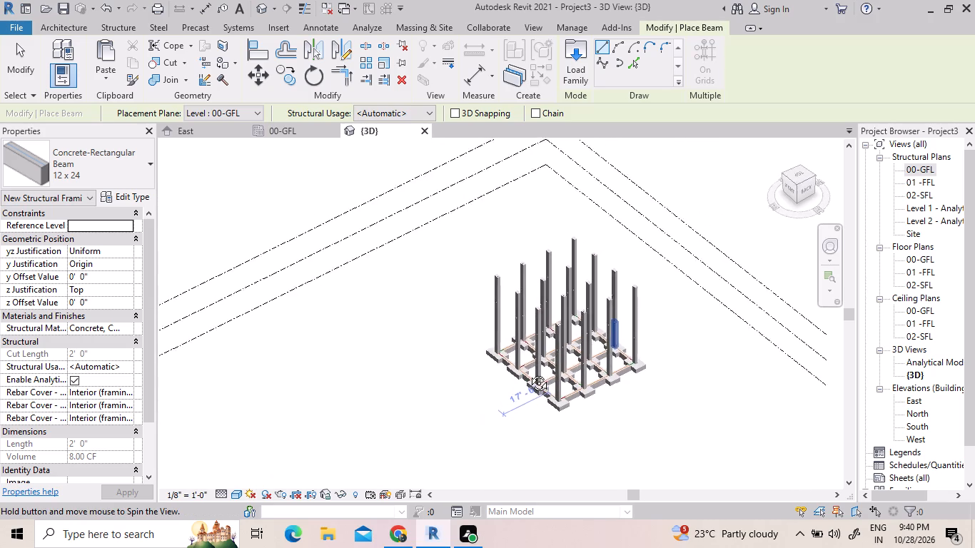
middle_click_drag(528, 372, 501, 377, "shift")
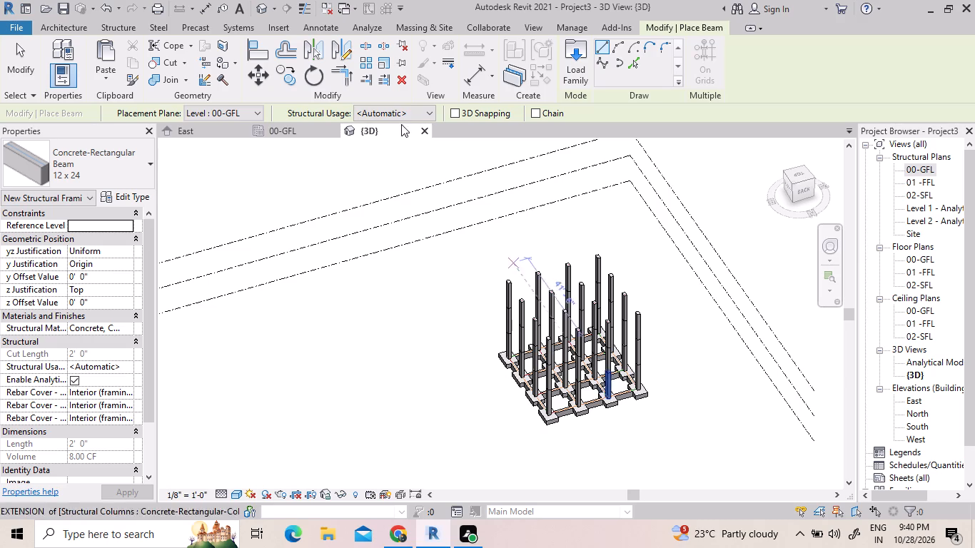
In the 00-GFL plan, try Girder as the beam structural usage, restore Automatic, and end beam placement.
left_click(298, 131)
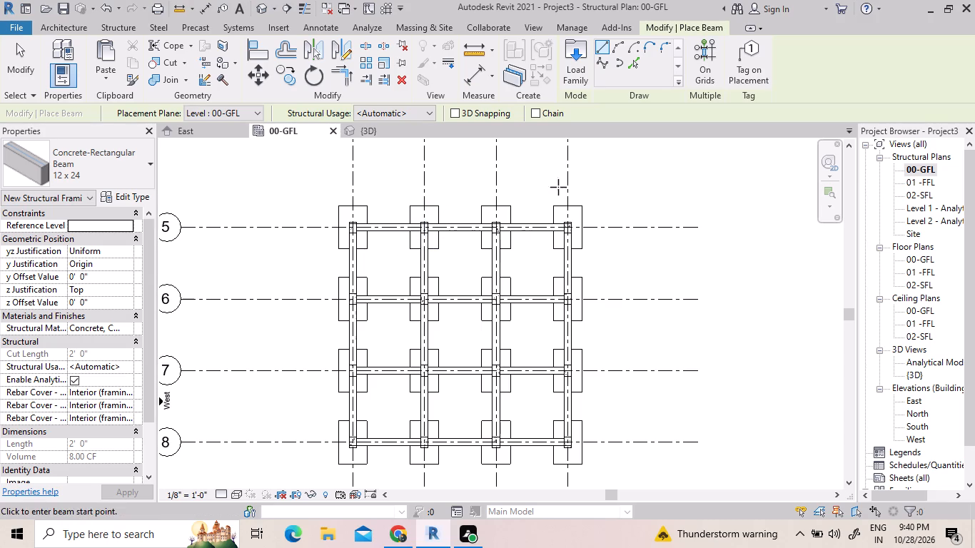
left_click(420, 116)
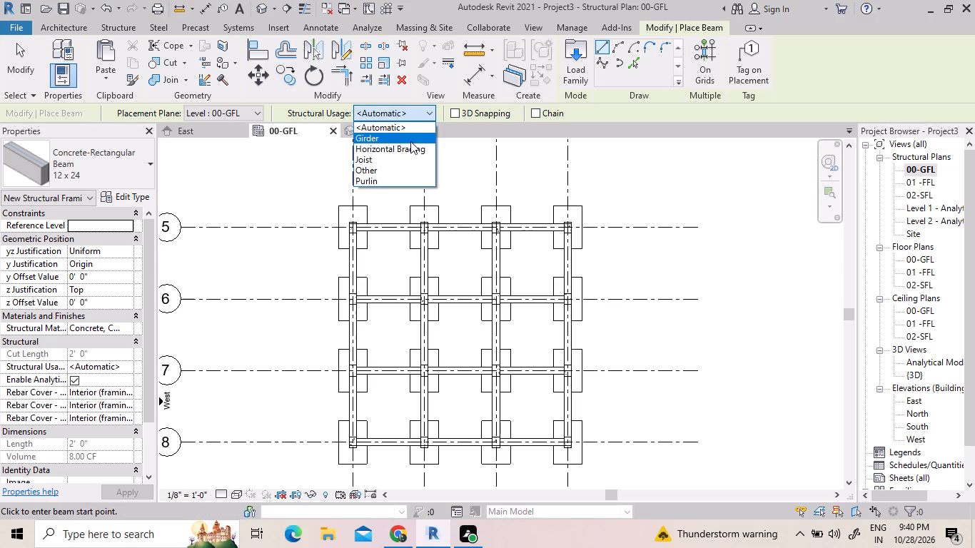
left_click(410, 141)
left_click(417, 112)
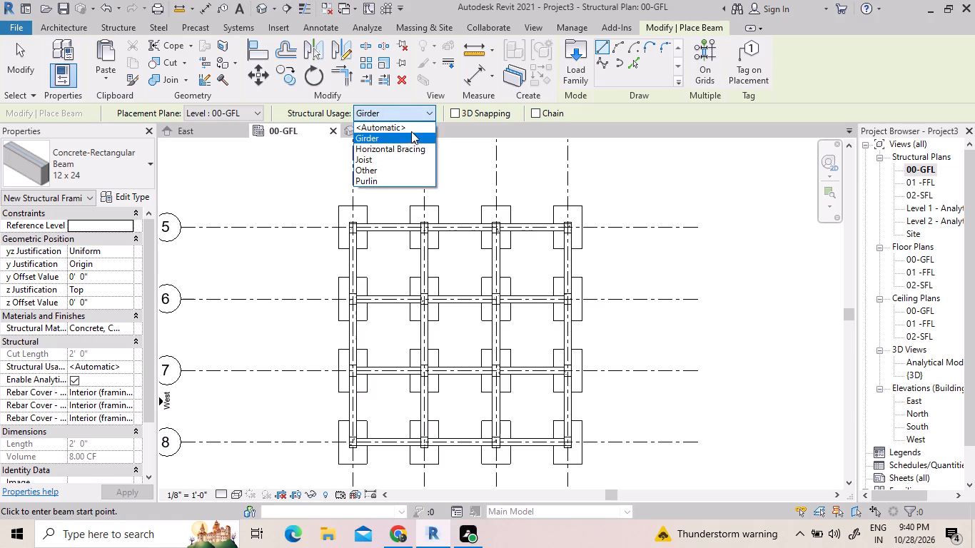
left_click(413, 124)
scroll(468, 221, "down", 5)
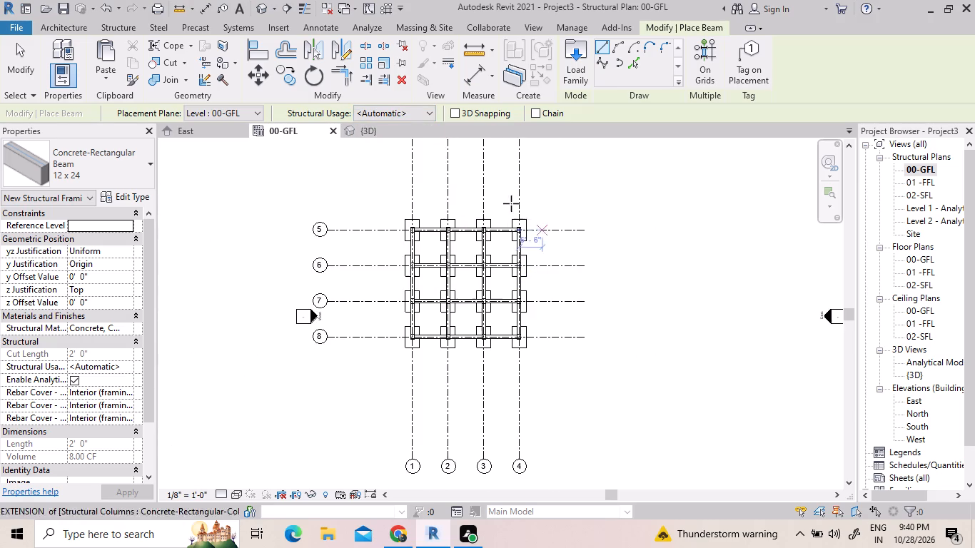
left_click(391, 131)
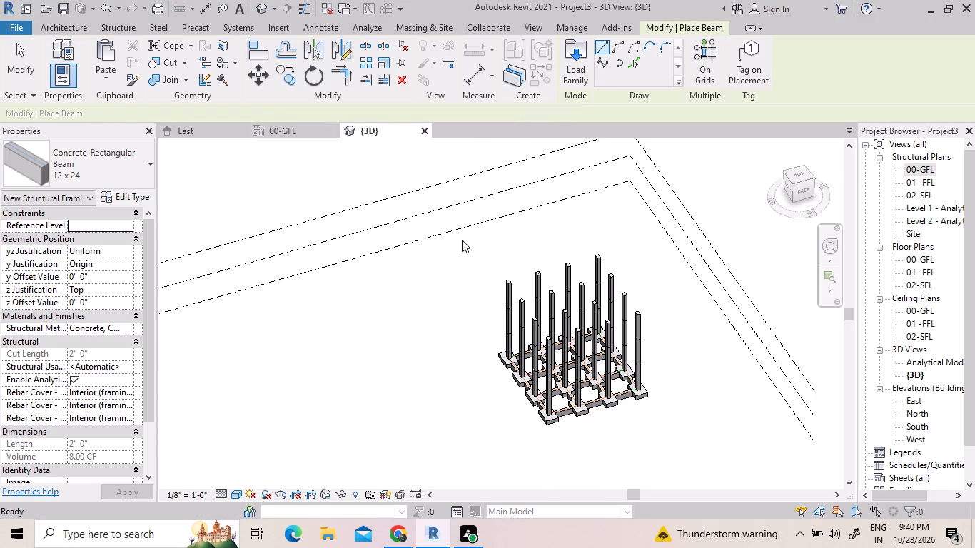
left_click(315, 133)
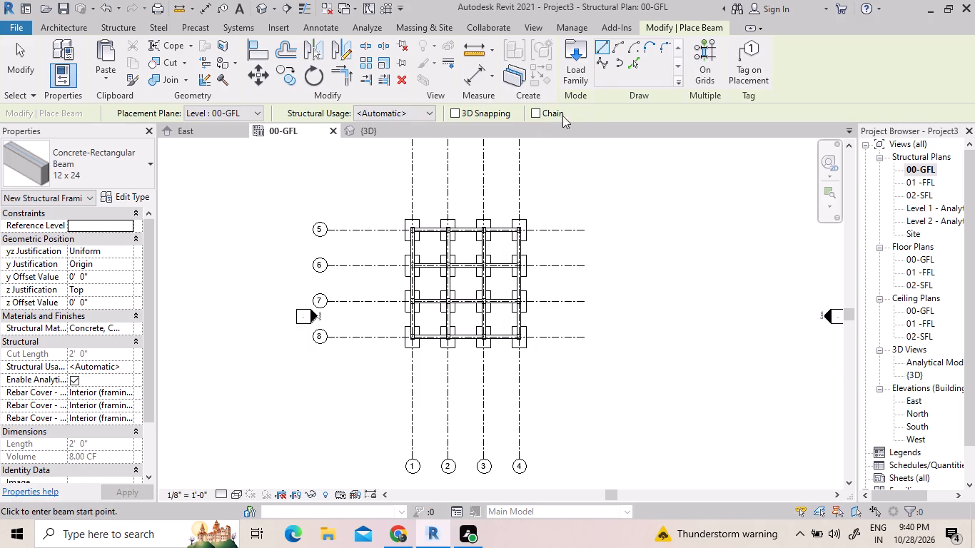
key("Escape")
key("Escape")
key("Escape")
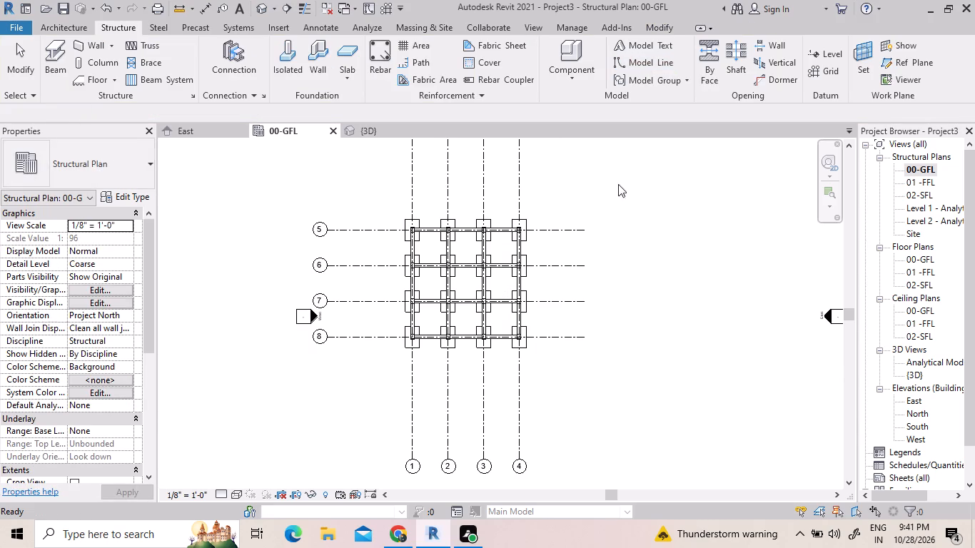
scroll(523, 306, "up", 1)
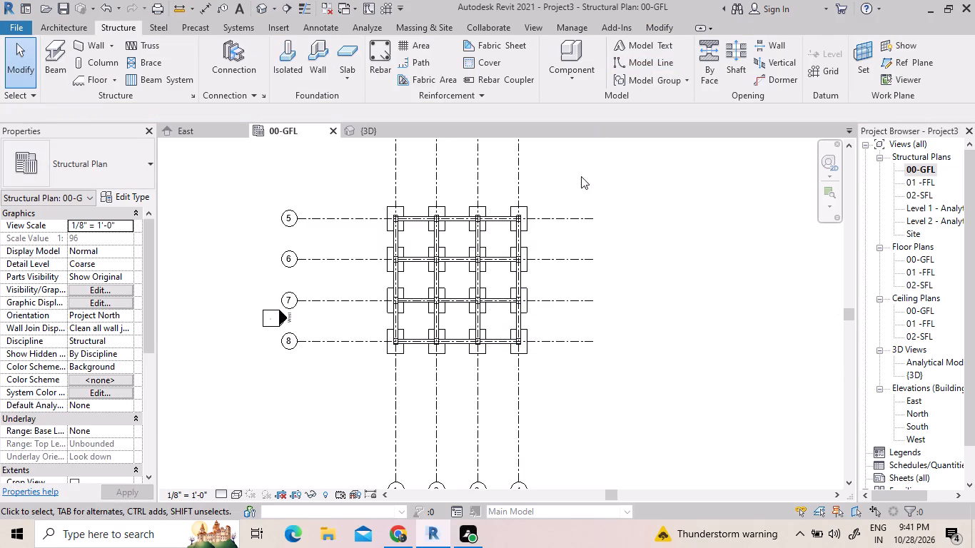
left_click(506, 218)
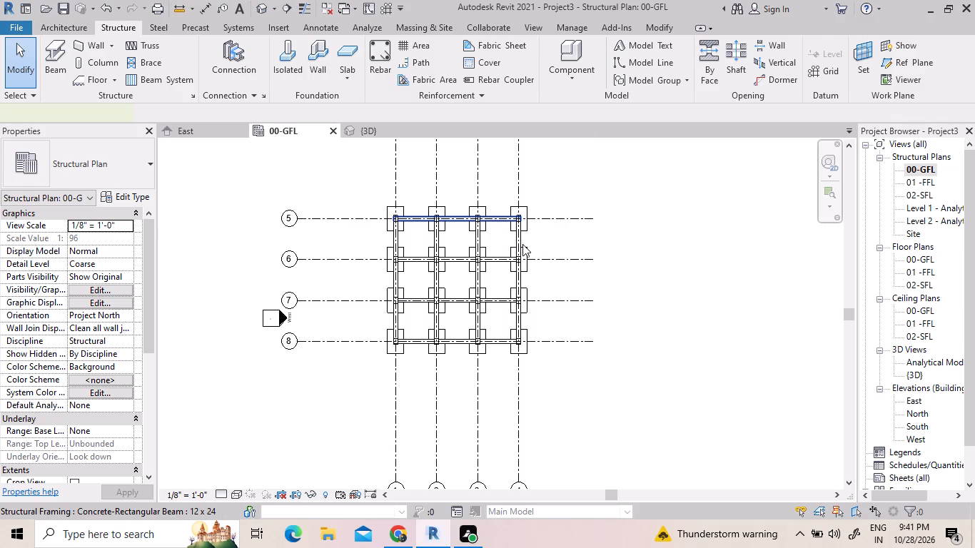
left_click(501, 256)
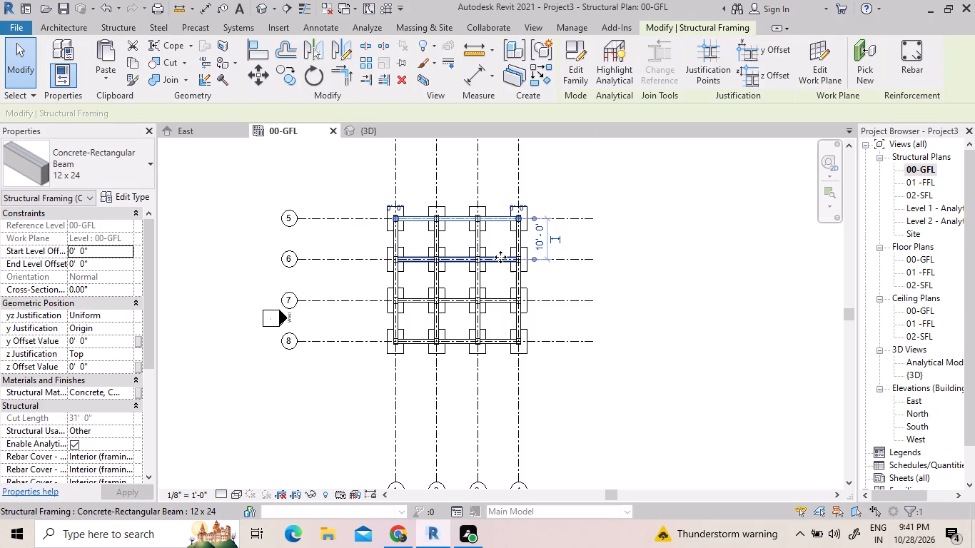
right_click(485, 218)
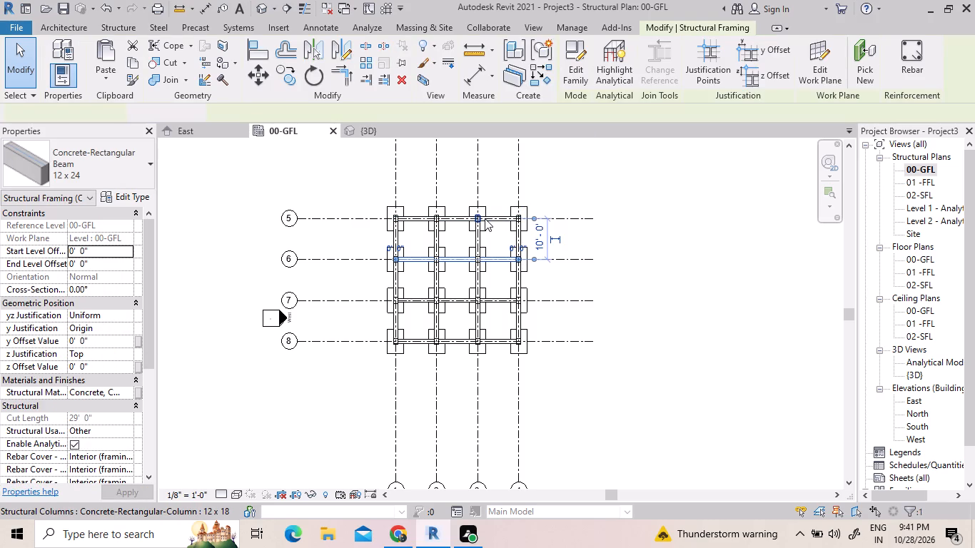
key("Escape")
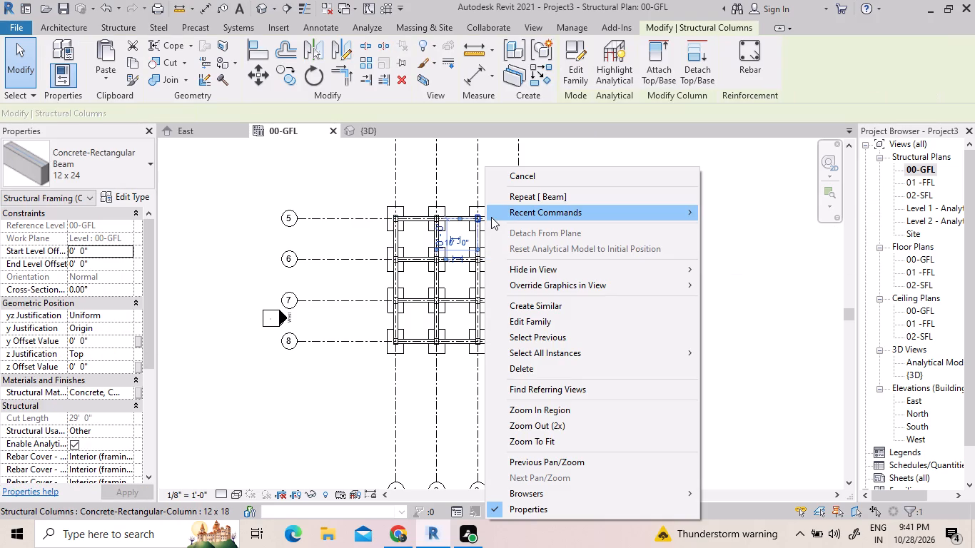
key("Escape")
Select all instances of the 12 x 24 concrete beam, copy them, and paste them aligned to levels 01 -FFL and 02-SFL.
right_click(420, 215)
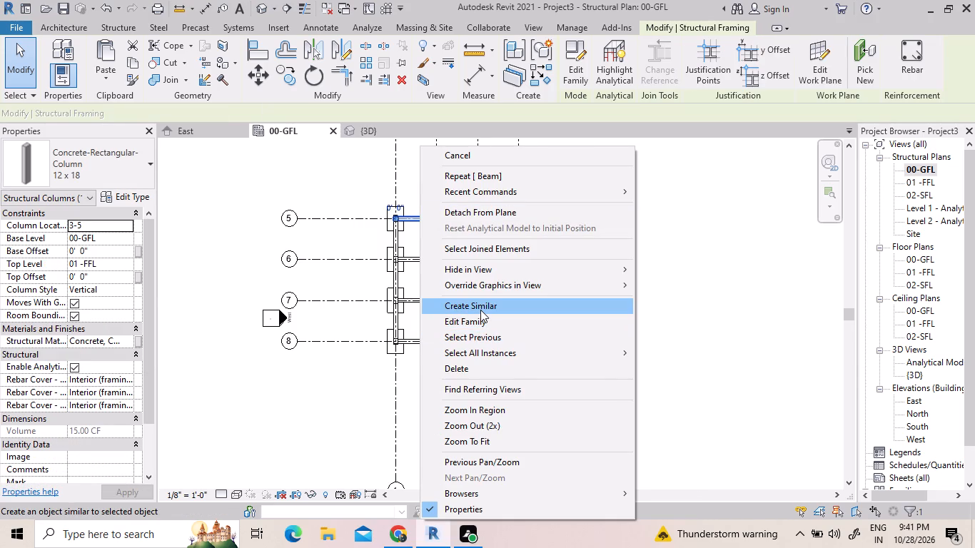
left_click(493, 351)
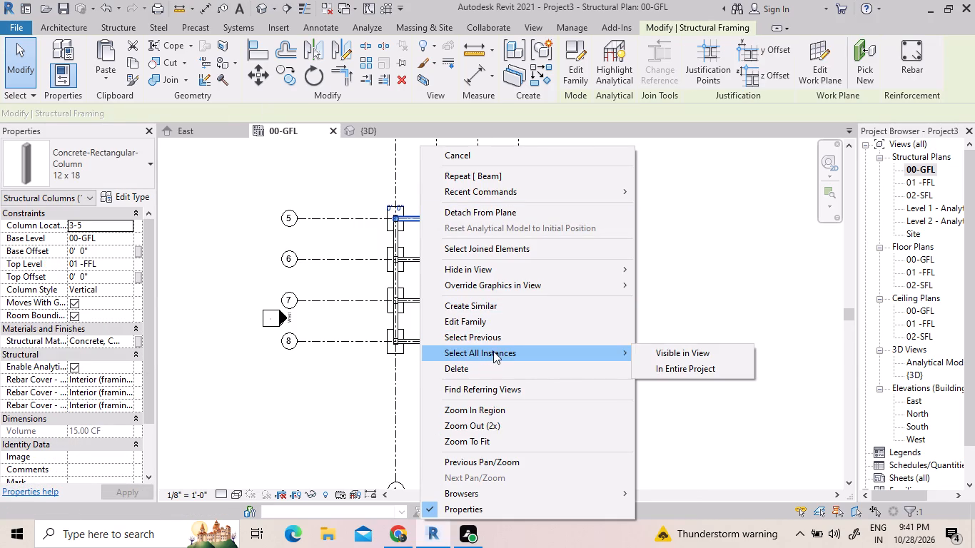
left_click(627, 352)
left_click(655, 355)
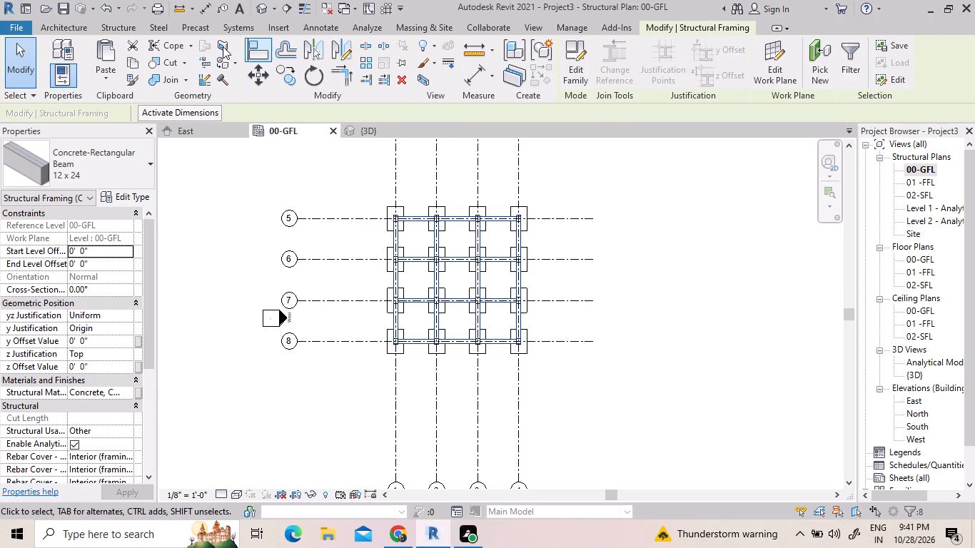
left_click(136, 62)
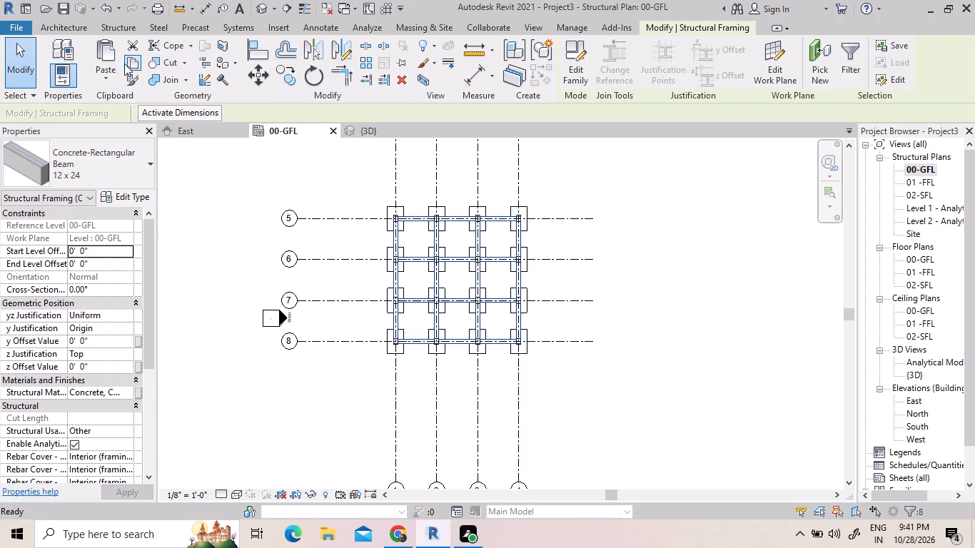
left_click(106, 72)
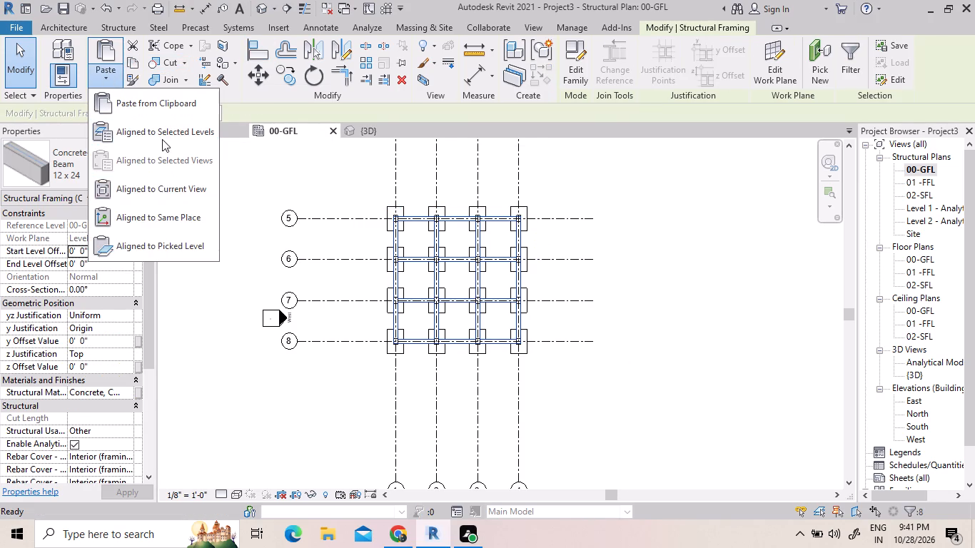
left_click(164, 133)
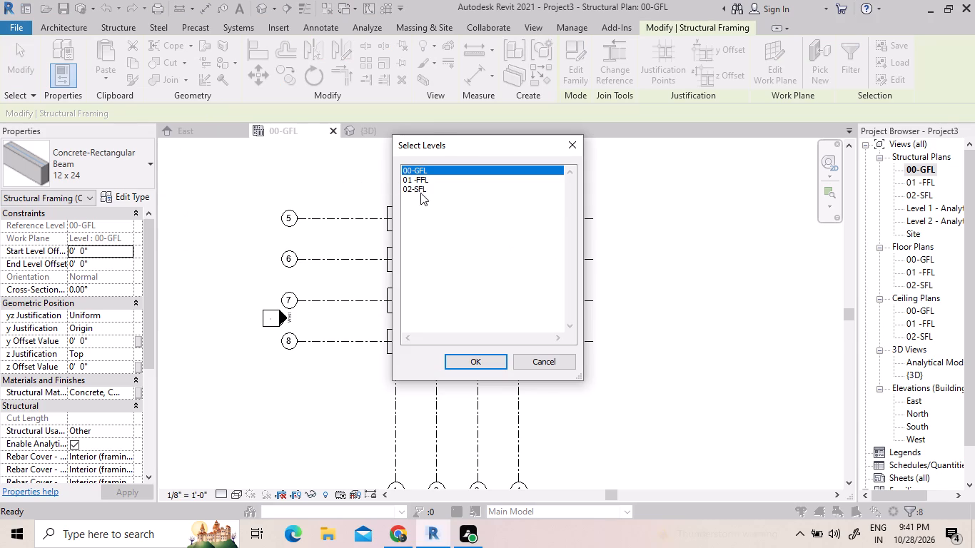
left_click(440, 182)
left_click_drag(441, 182, 441, 192)
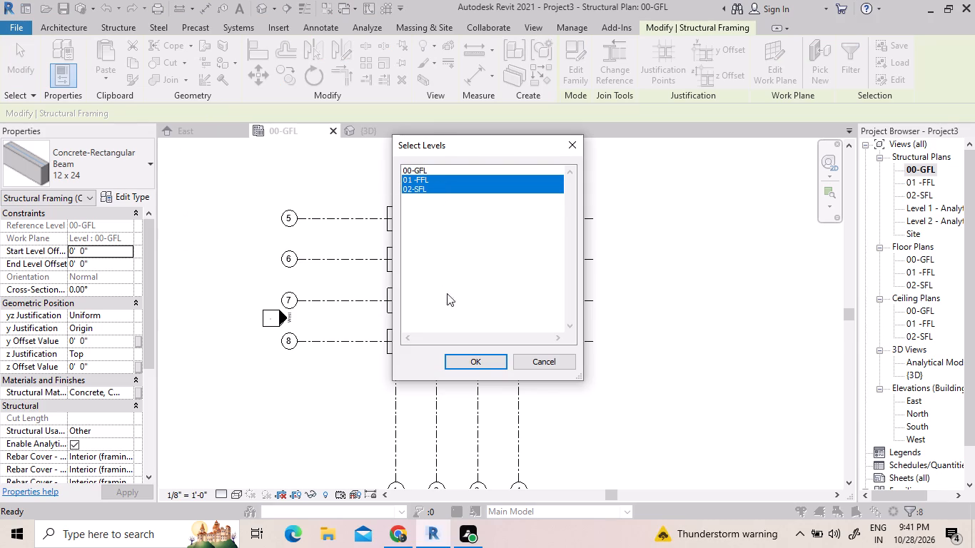
left_click(453, 360)
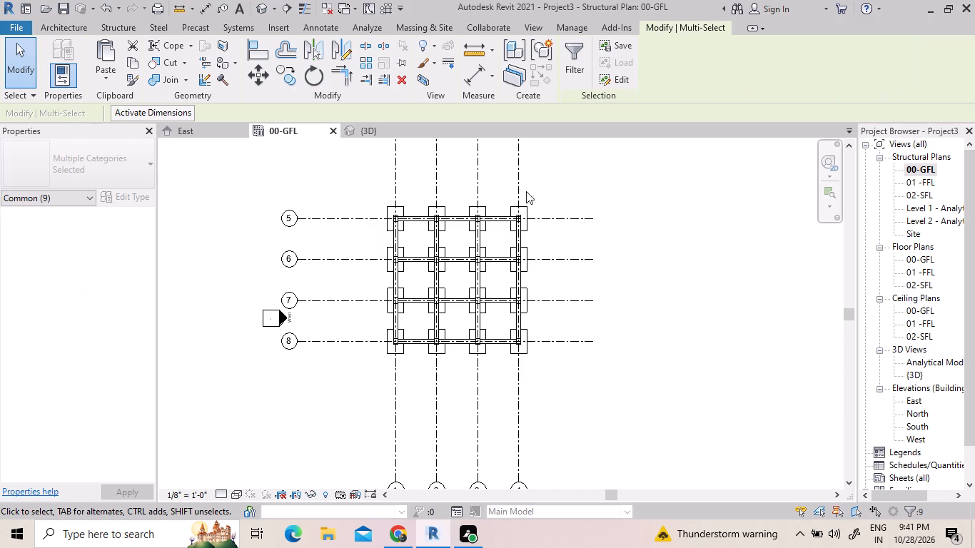
Examine the pasted upper-level beams in the 3D view, the East elevation and the 00-GFL plan.
left_click(360, 126)
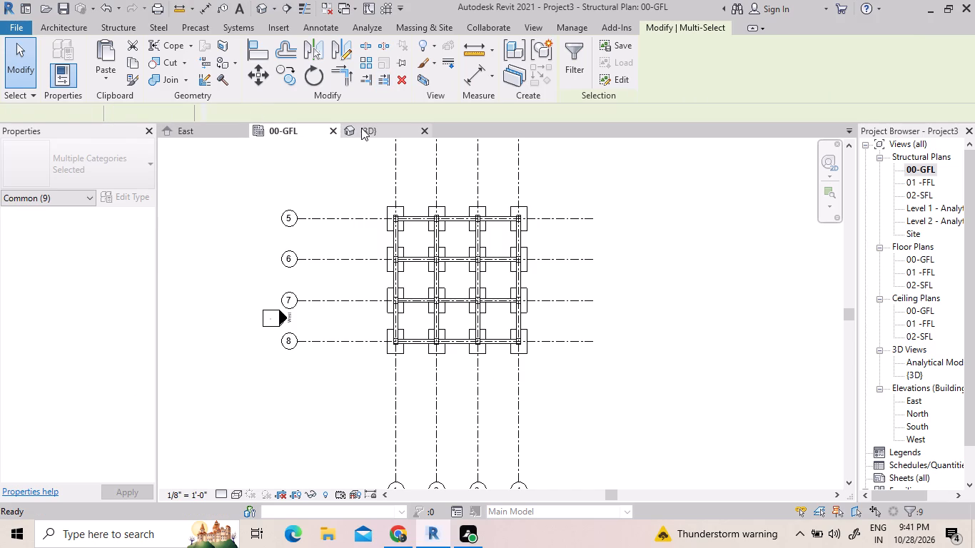
scroll(565, 394, "down", 2)
scroll(599, 427, "up", 5)
scroll(670, 380, "up", 2)
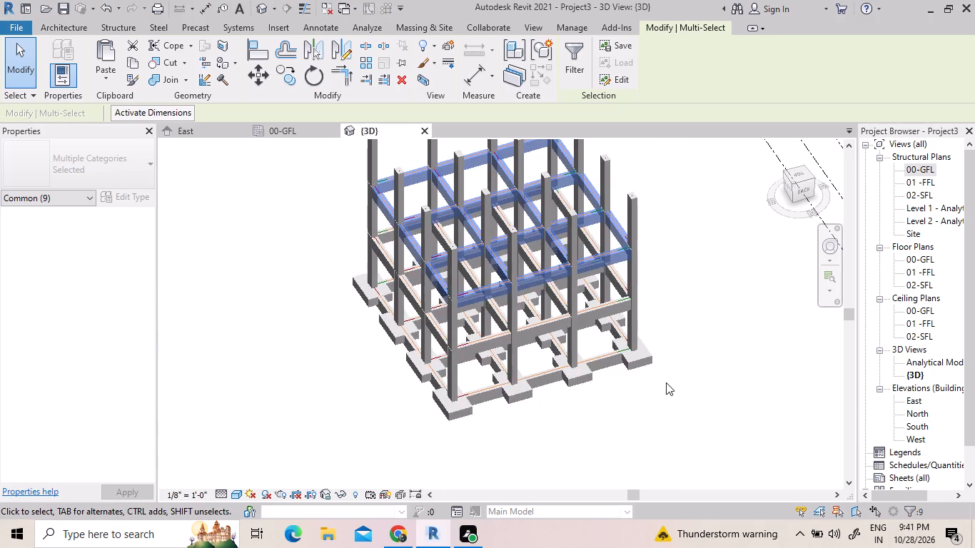
scroll(712, 315, "down", 2)
middle_click_drag(714, 331, 620, 360)
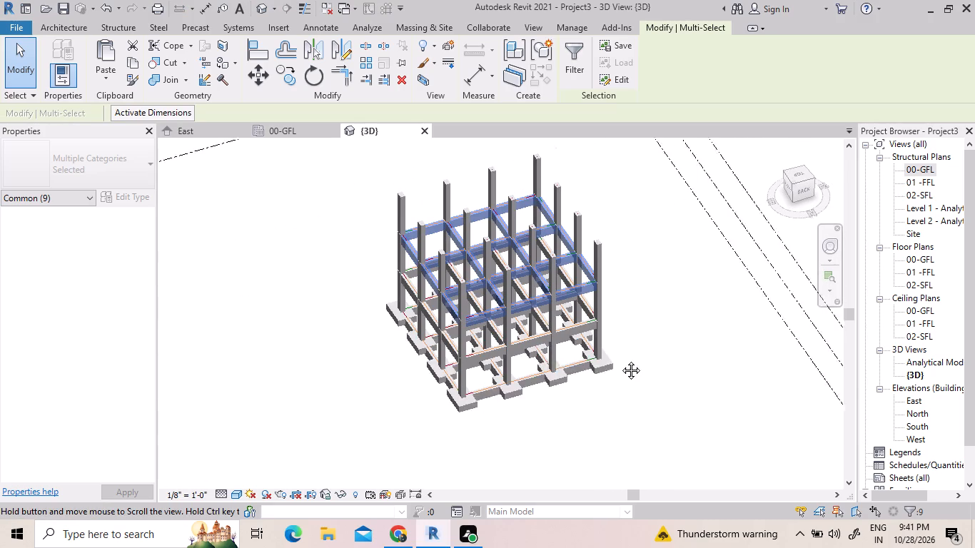
middle_click_drag(620, 360, 614, 377)
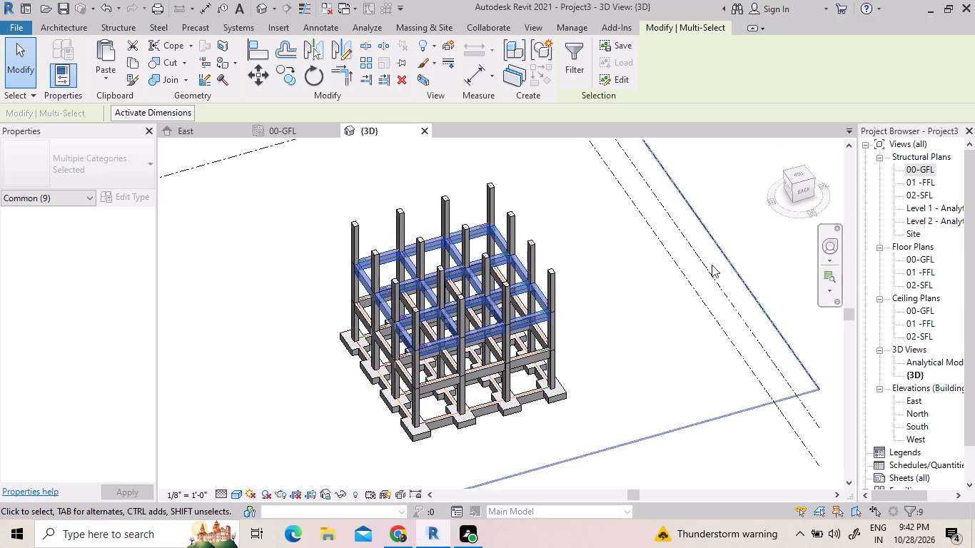
left_click(201, 128)
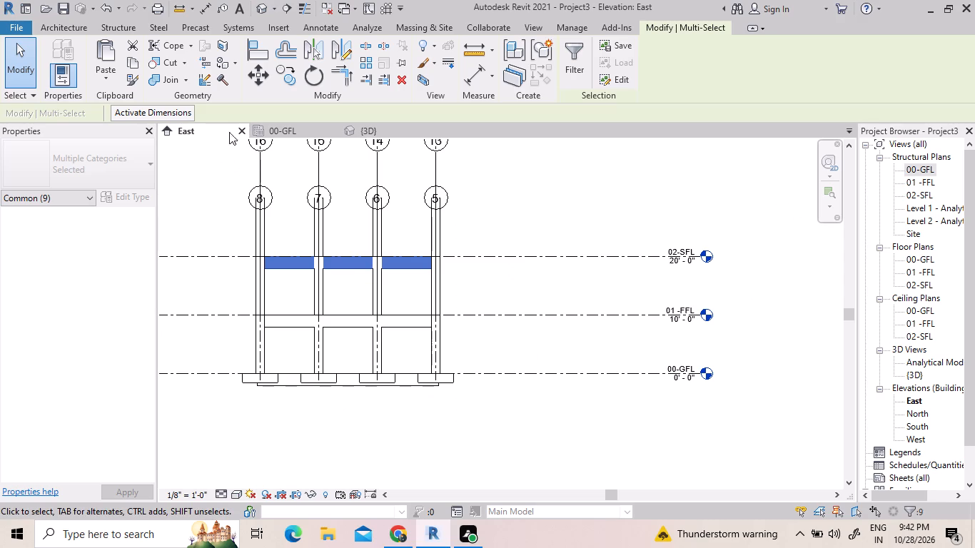
left_click(300, 131)
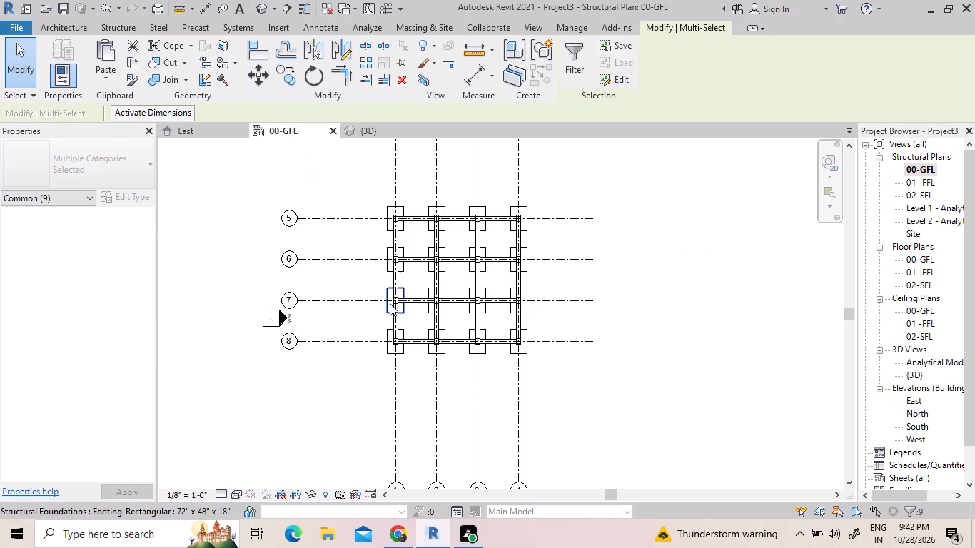
In the East elevation, delete the extra grids 13 to 16 and 21 to 24 above the frame.
left_click(201, 125)
scroll(405, 388, "down", 4)
scroll(385, 234, "up", 3)
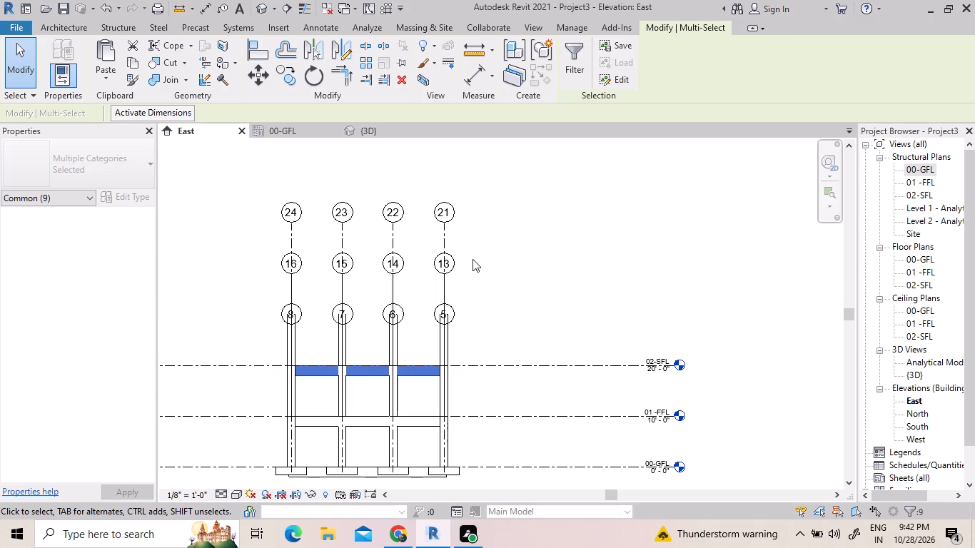
key("Escape")
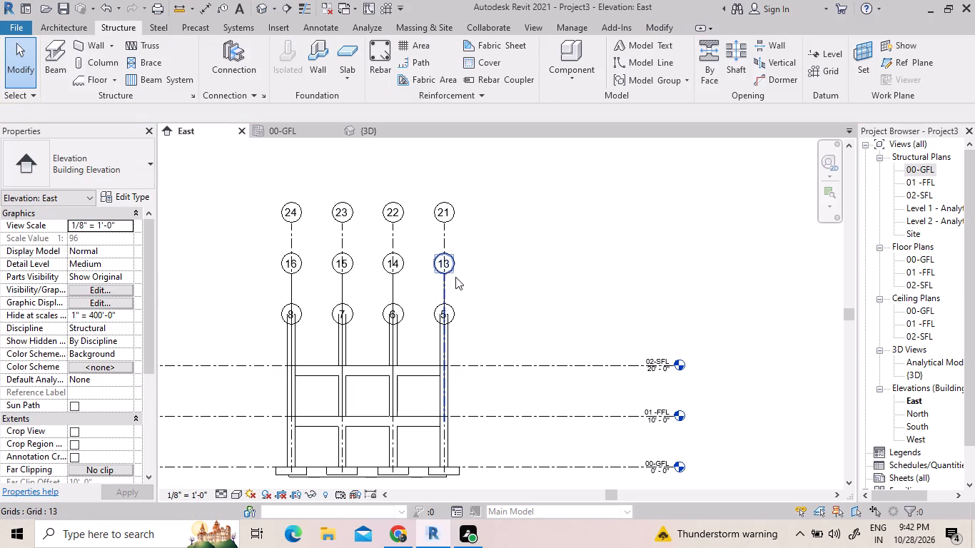
left_click_drag(463, 279, 281, 242)
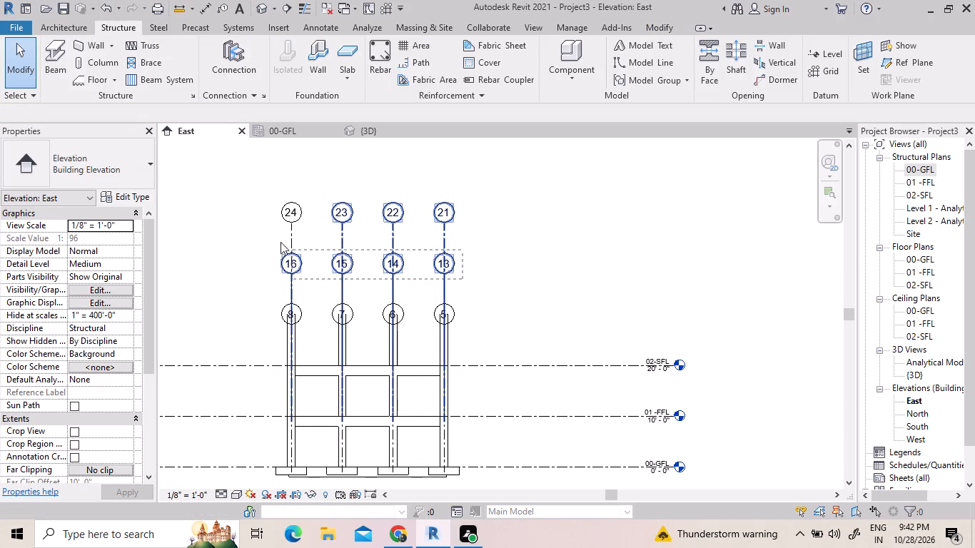
left_click_drag(281, 242, 268, 185)
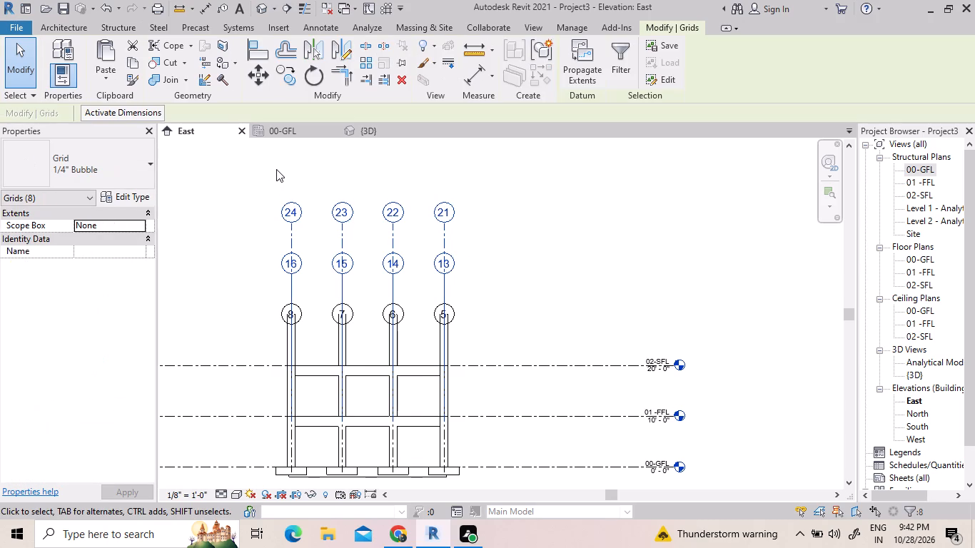
key("Delete")
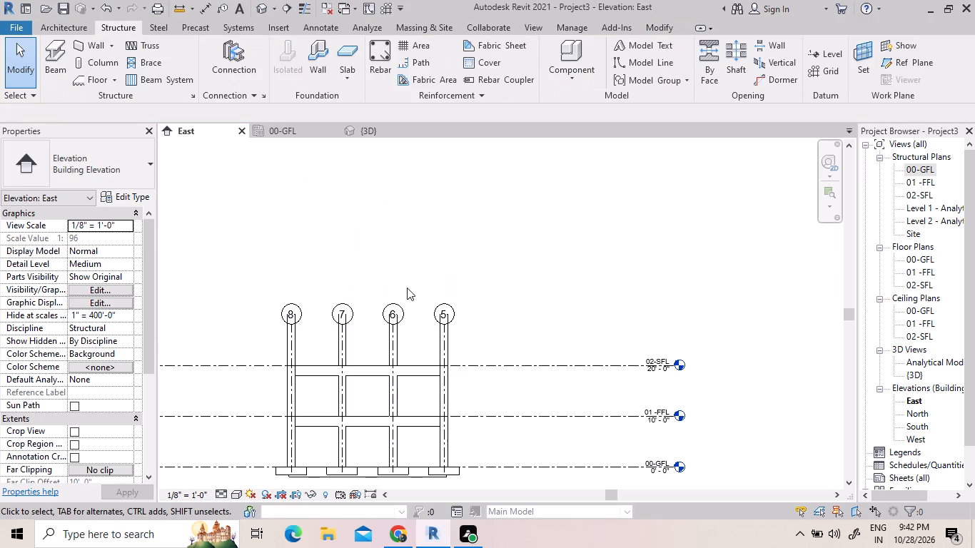
Examine the multi-level column and beam frame in the 3D view.
left_click(288, 128)
left_click(356, 131)
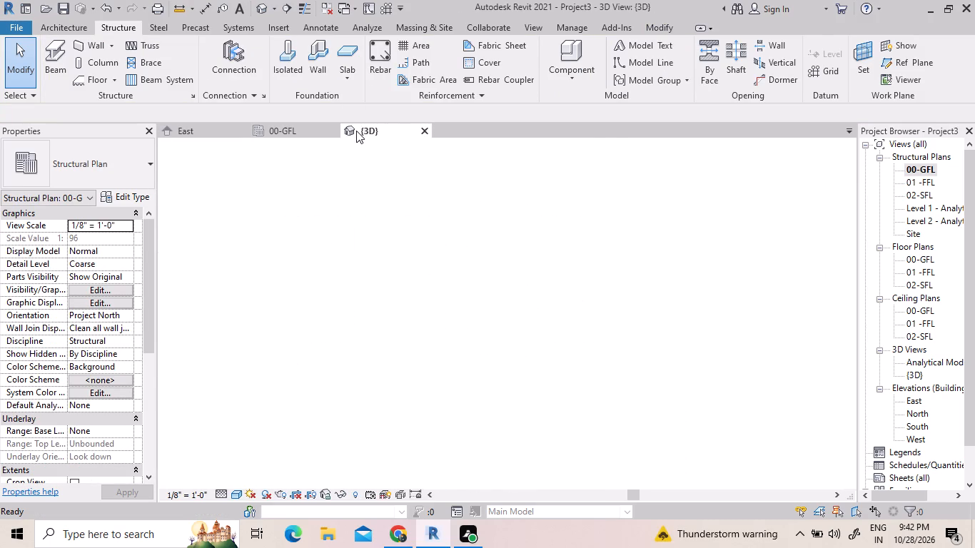
scroll(458, 344, "up", 4)
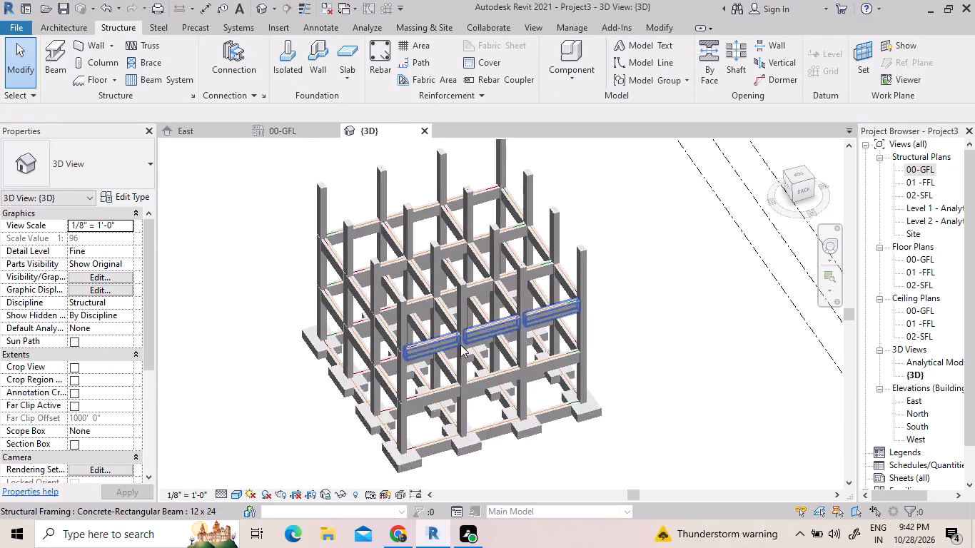
scroll(496, 280, "down", 3)
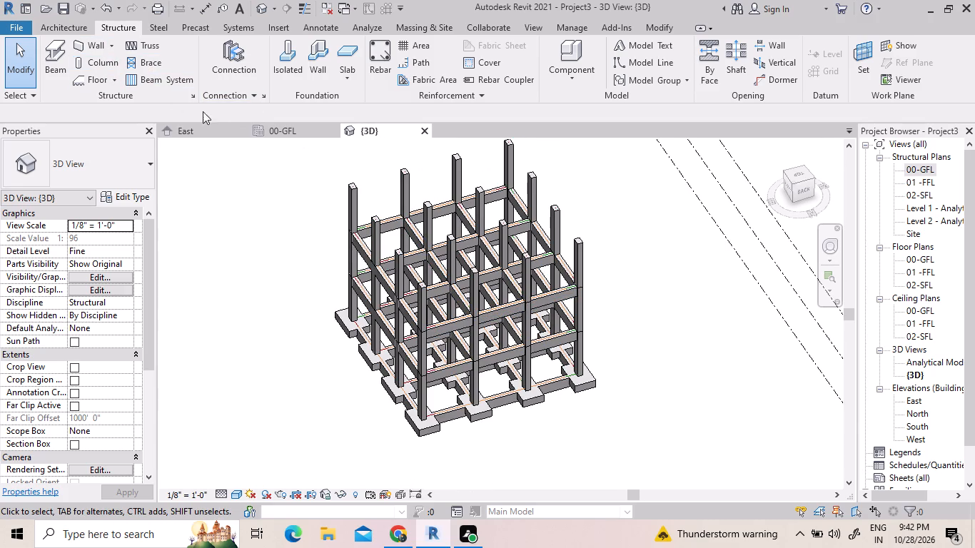
In the 00-GFL plan, create a 6" Foundation Slab with a 30' x 30' rectangular boundary through the outer corner column centres.
left_click(266, 128)
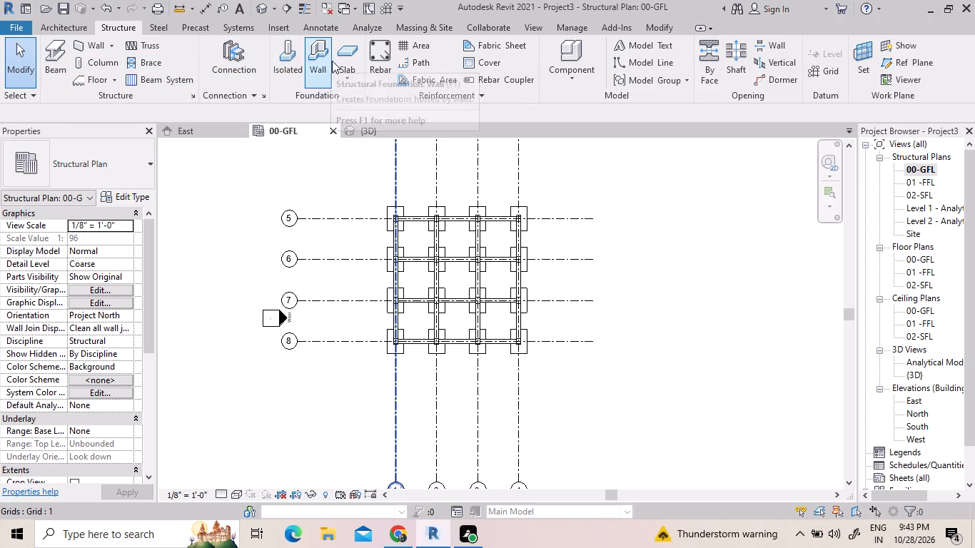
left_click(350, 61)
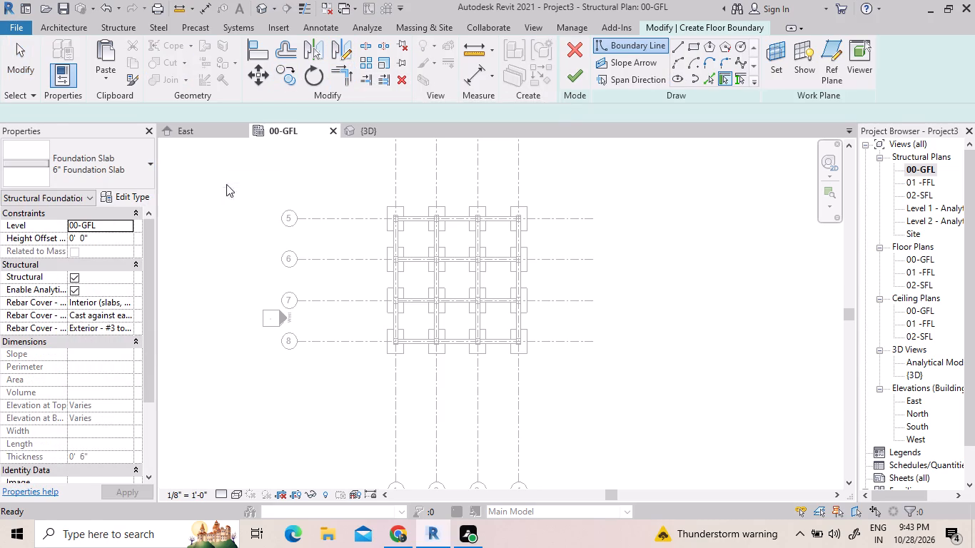
left_click(116, 169)
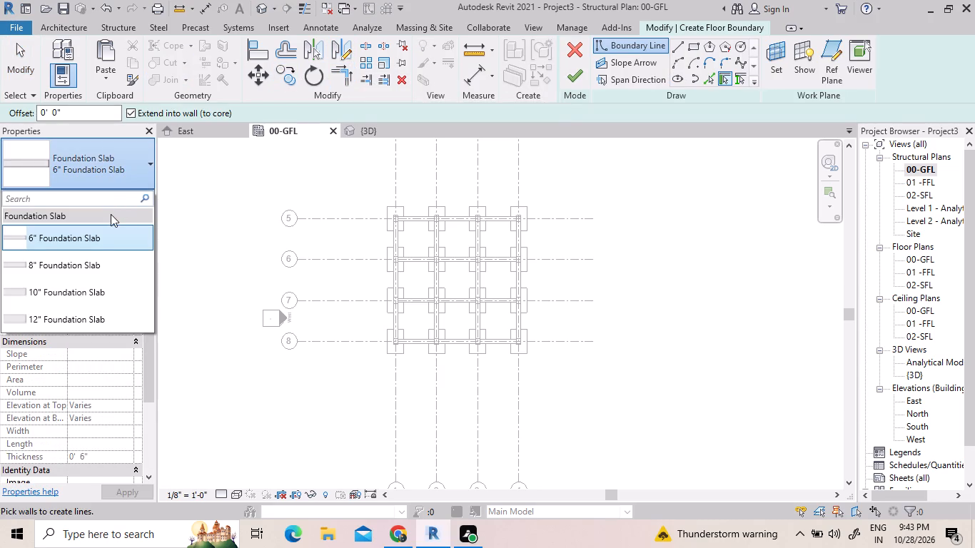
scroll(111, 214, "up", 3)
left_click(84, 246)
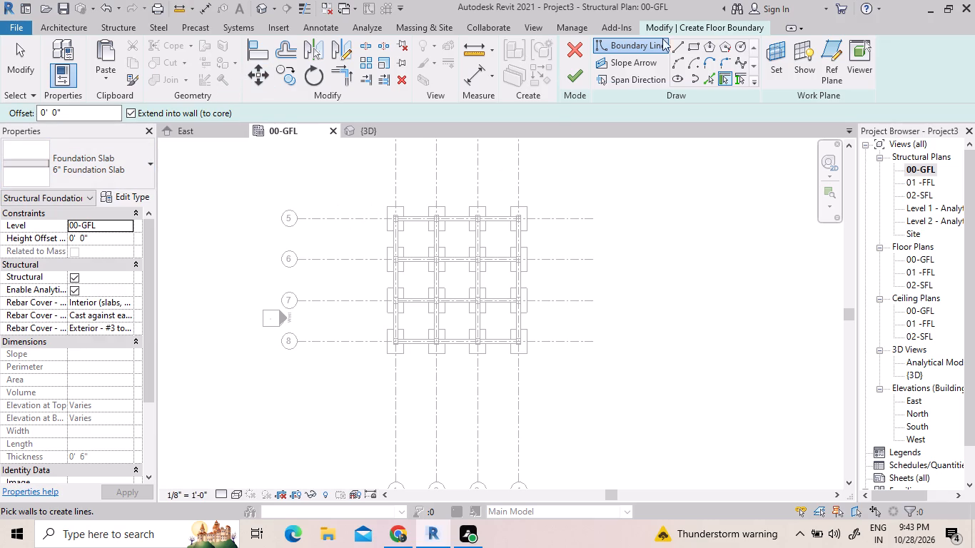
left_click(696, 46)
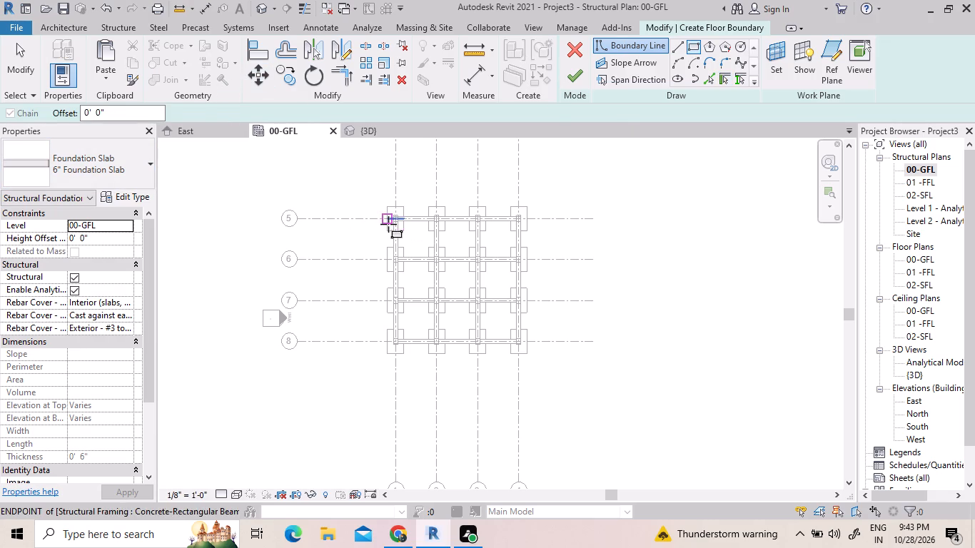
scroll(410, 220, "up", 8)
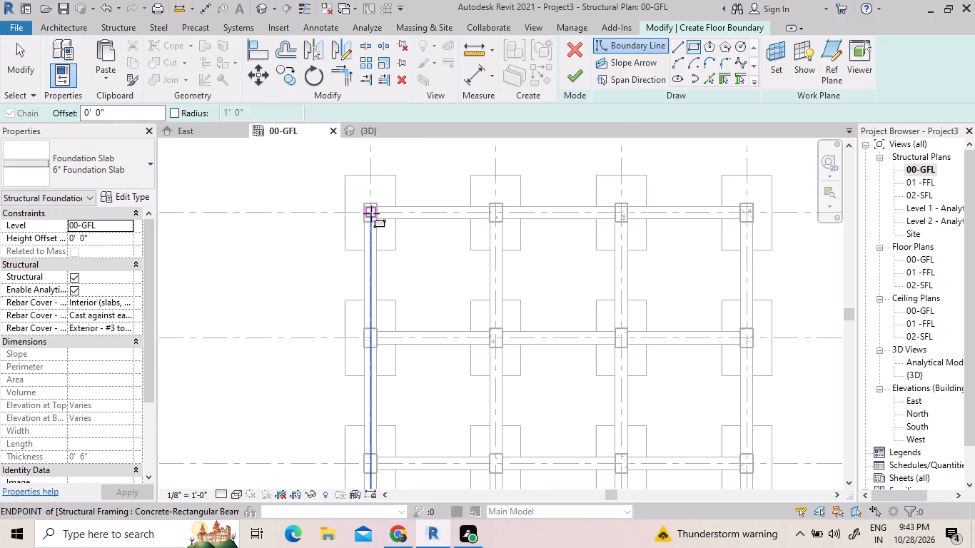
left_click(371, 213)
scroll(520, 299, "down", 3)
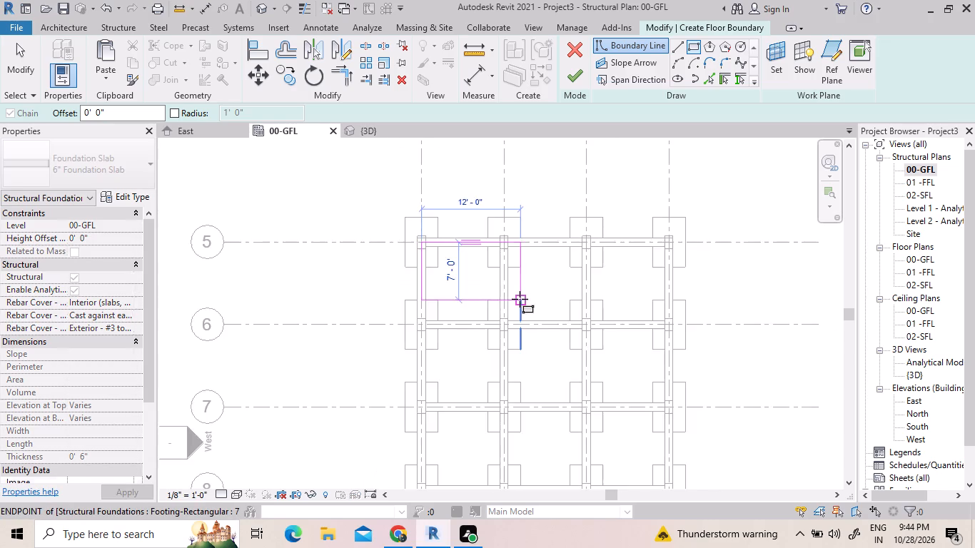
scroll(520, 299, "down", 3)
scroll(622, 443, "up", 8)
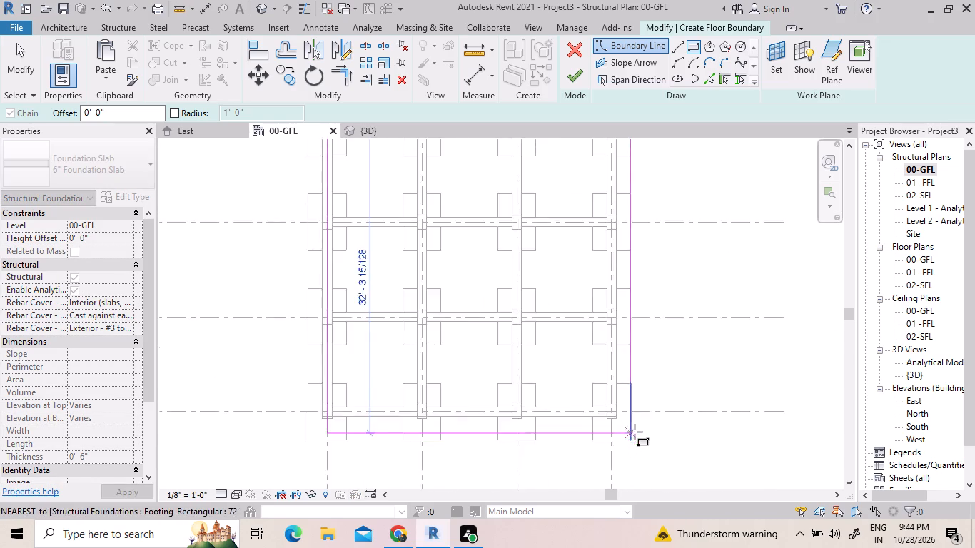
scroll(592, 407, "up", 5)
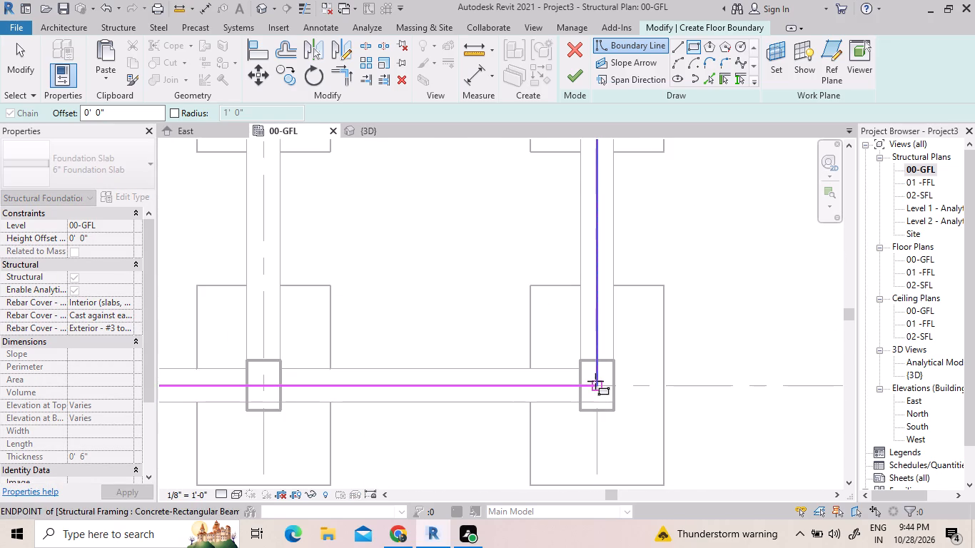
left_click(595, 381)
scroll(511, 365, "down", 3)
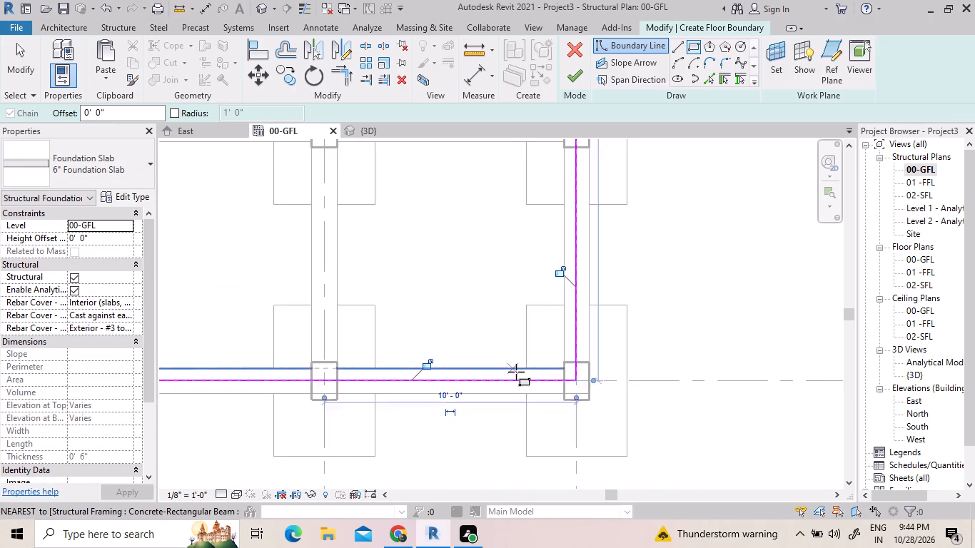
scroll(518, 375, "down", 9)
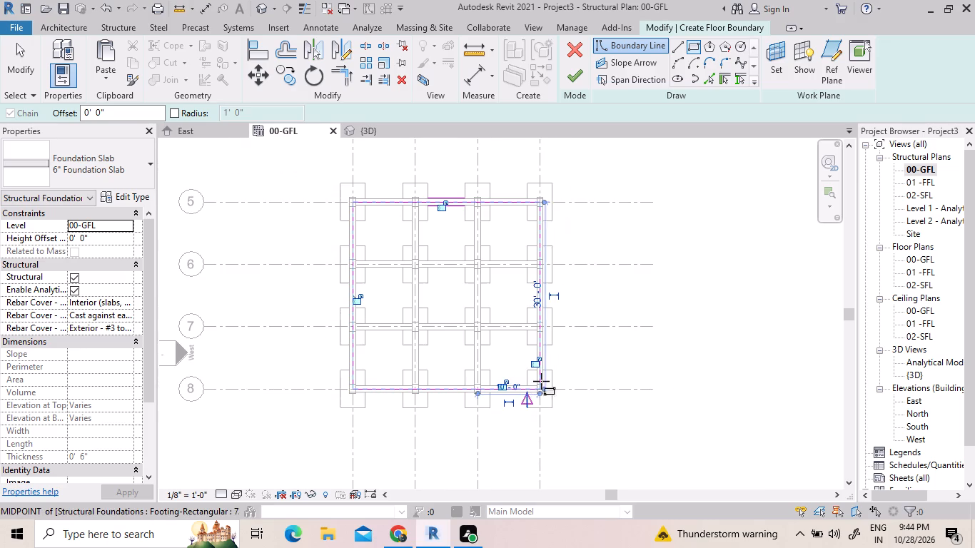
left_click(579, 81)
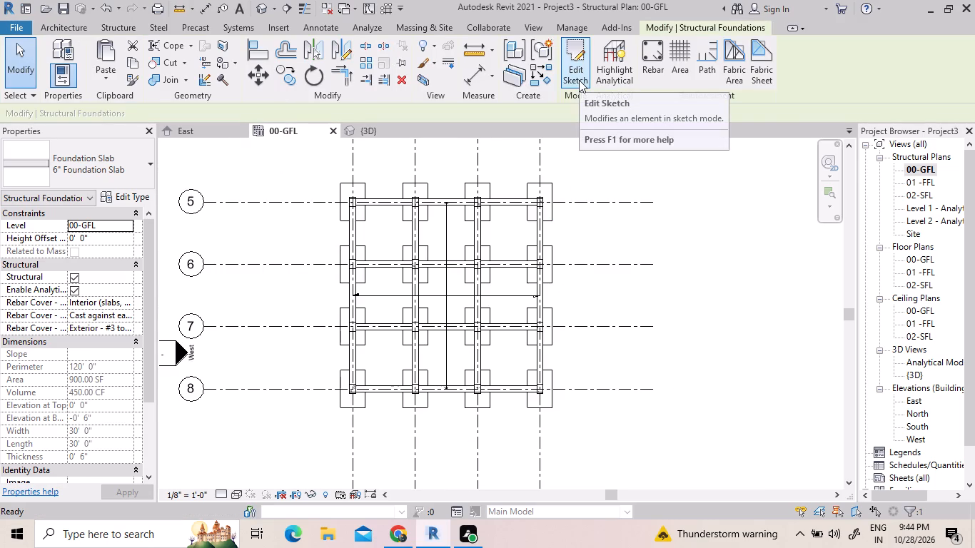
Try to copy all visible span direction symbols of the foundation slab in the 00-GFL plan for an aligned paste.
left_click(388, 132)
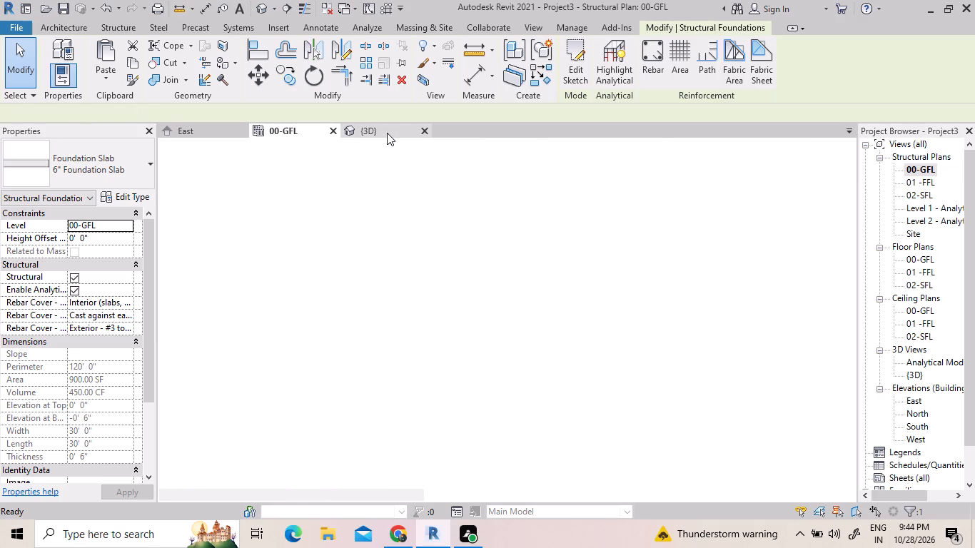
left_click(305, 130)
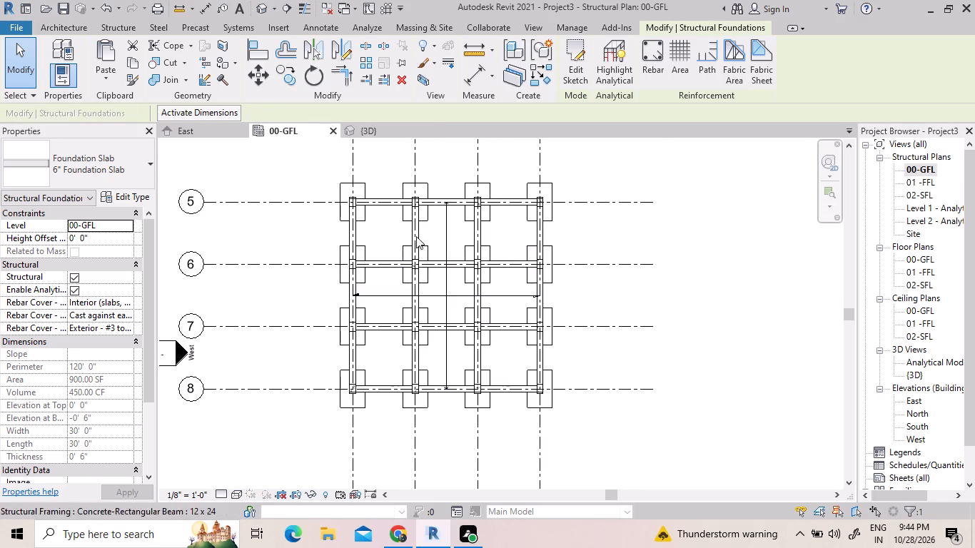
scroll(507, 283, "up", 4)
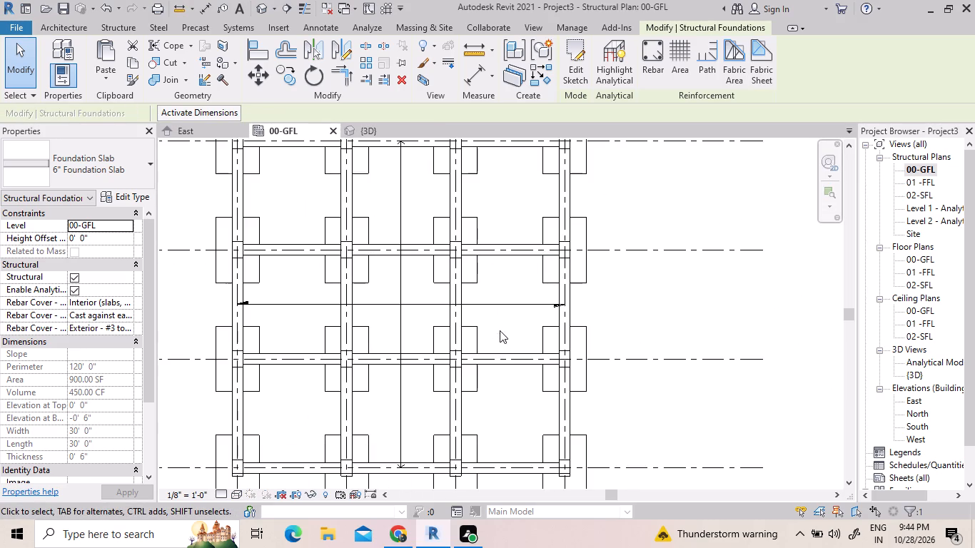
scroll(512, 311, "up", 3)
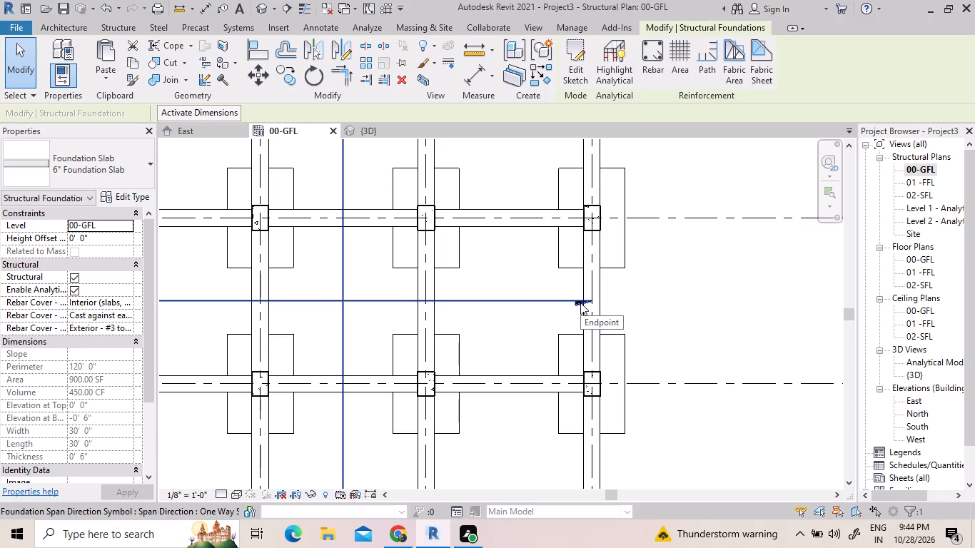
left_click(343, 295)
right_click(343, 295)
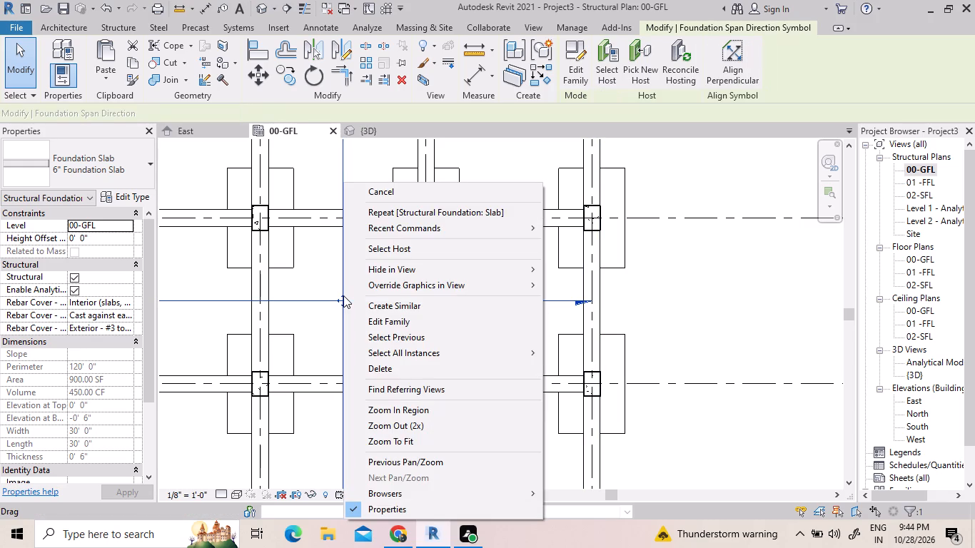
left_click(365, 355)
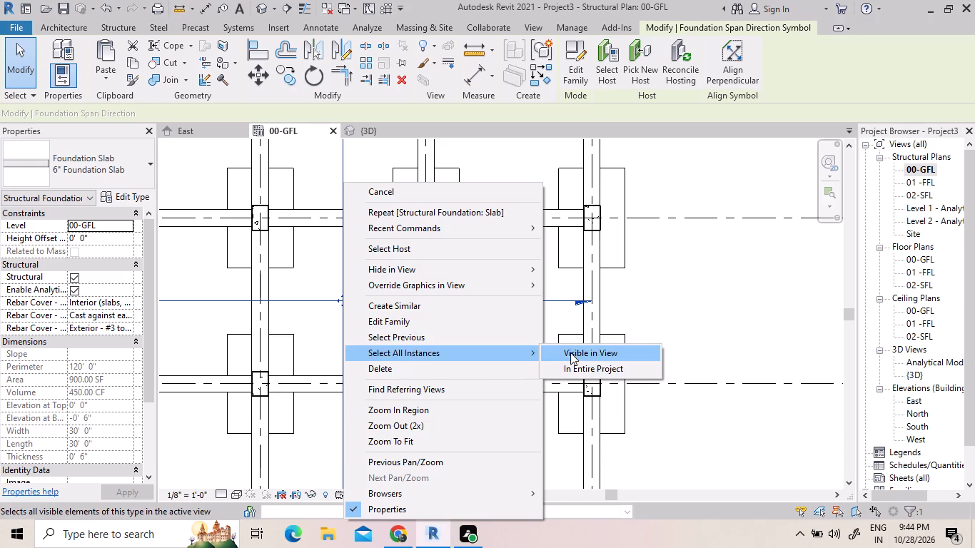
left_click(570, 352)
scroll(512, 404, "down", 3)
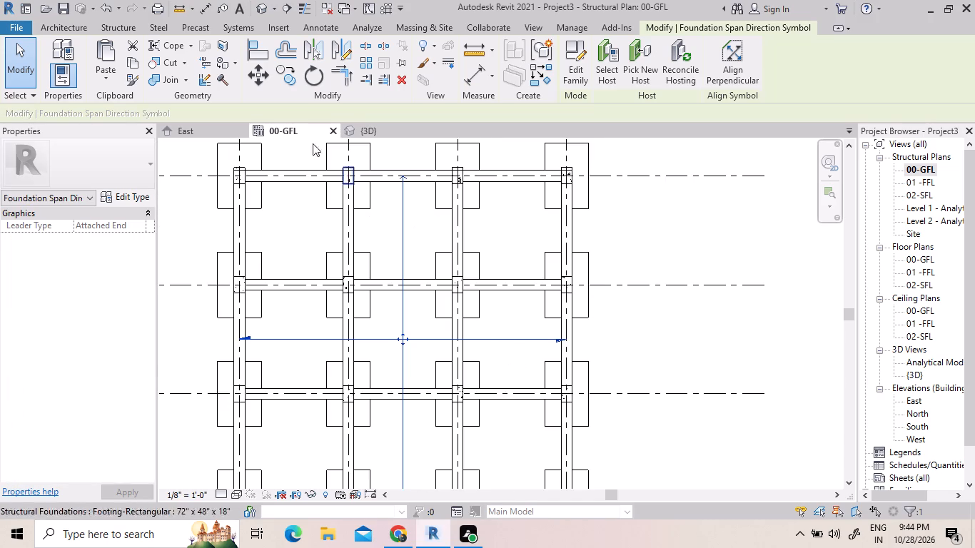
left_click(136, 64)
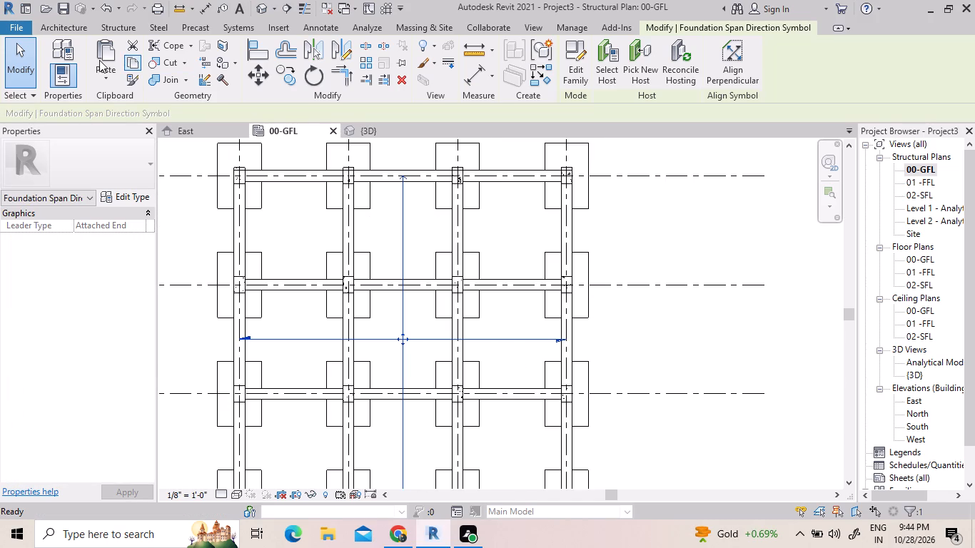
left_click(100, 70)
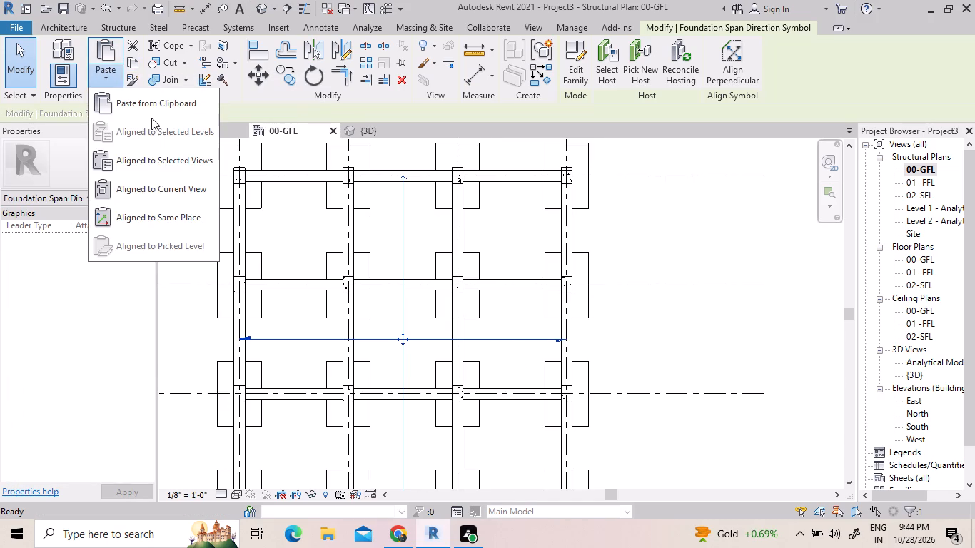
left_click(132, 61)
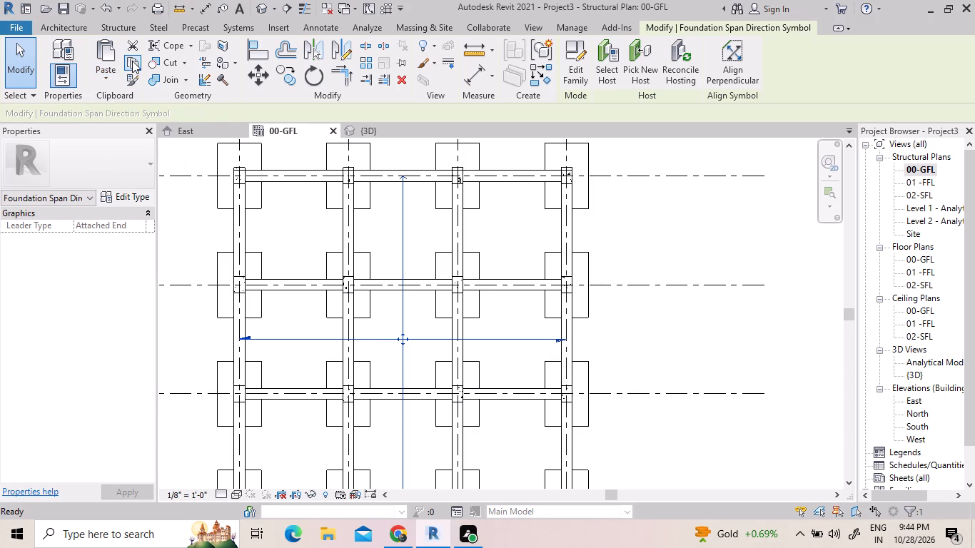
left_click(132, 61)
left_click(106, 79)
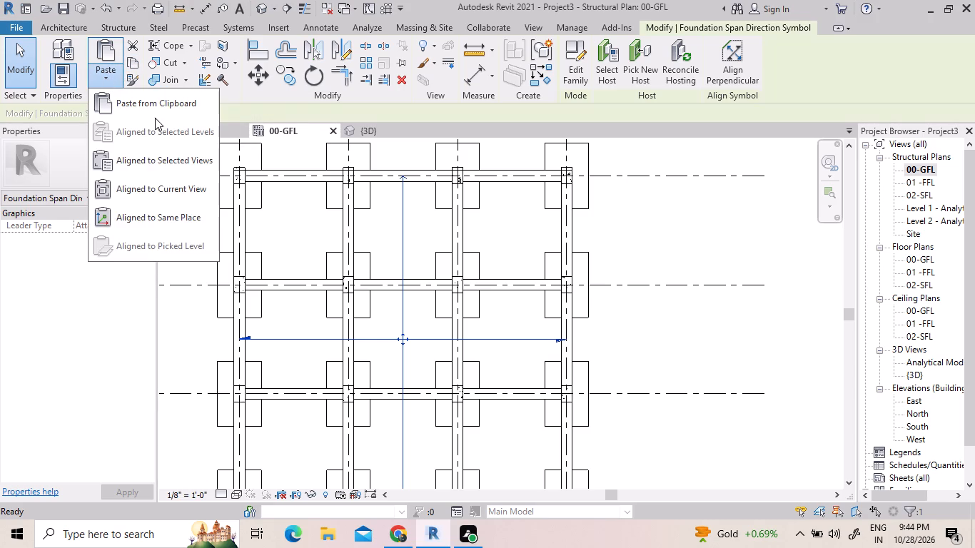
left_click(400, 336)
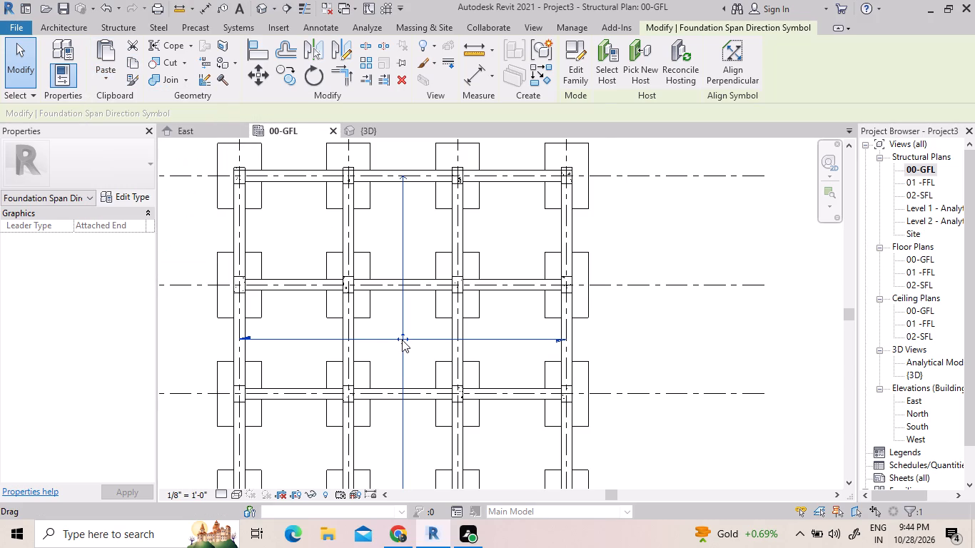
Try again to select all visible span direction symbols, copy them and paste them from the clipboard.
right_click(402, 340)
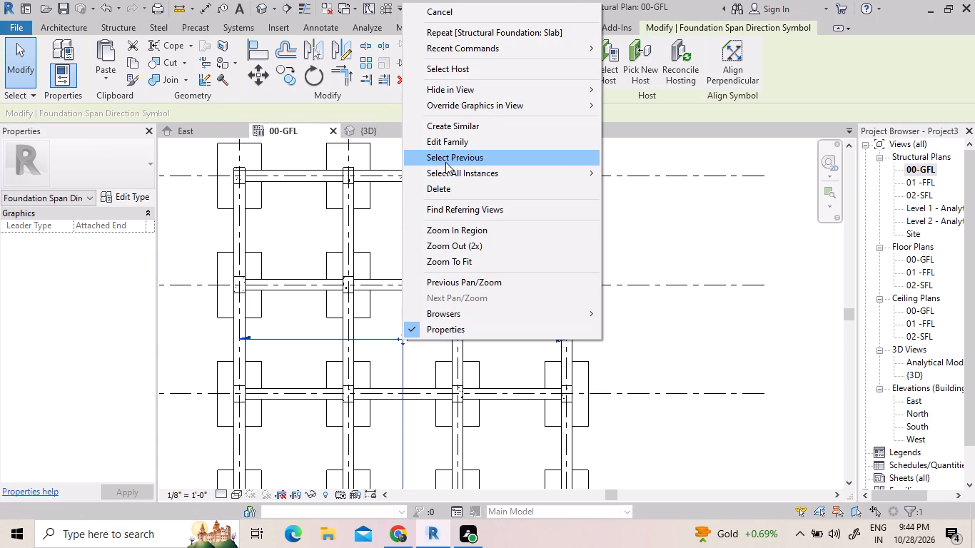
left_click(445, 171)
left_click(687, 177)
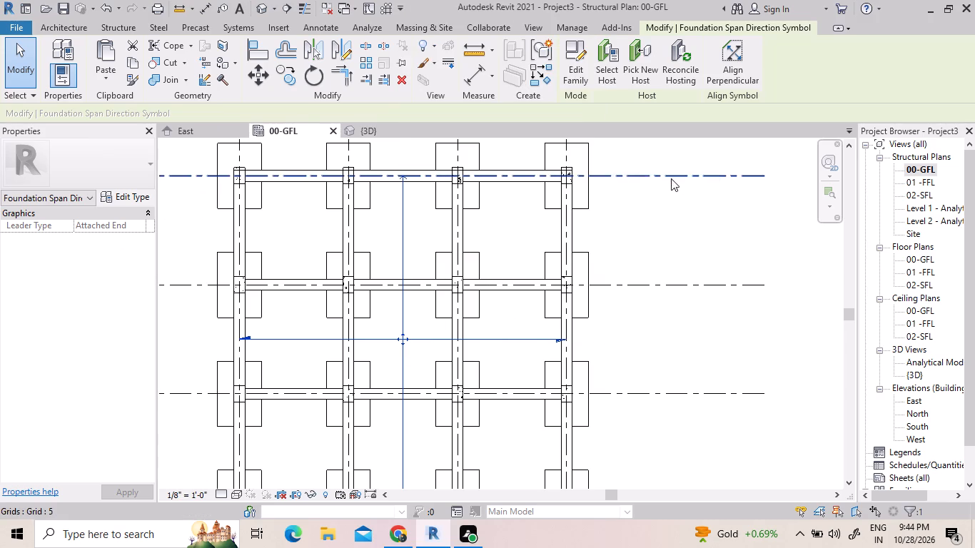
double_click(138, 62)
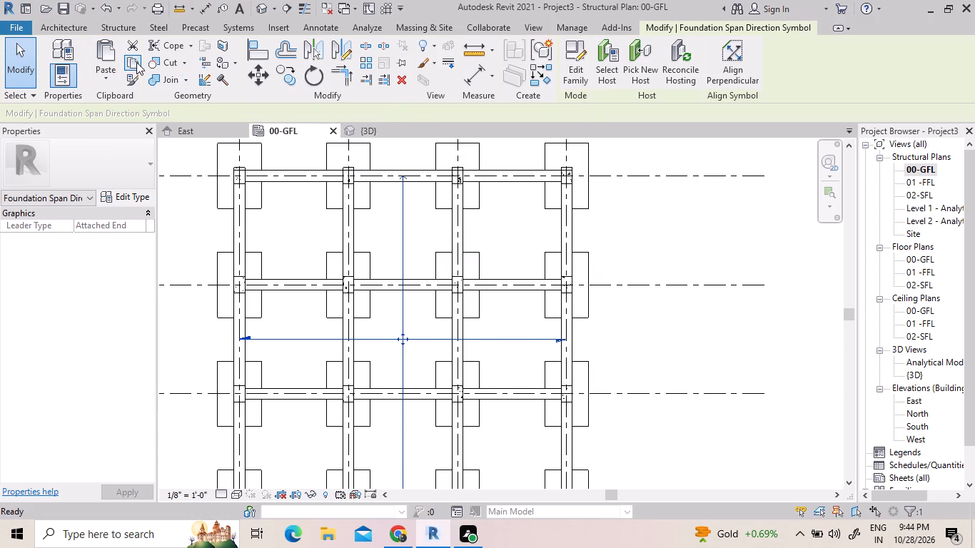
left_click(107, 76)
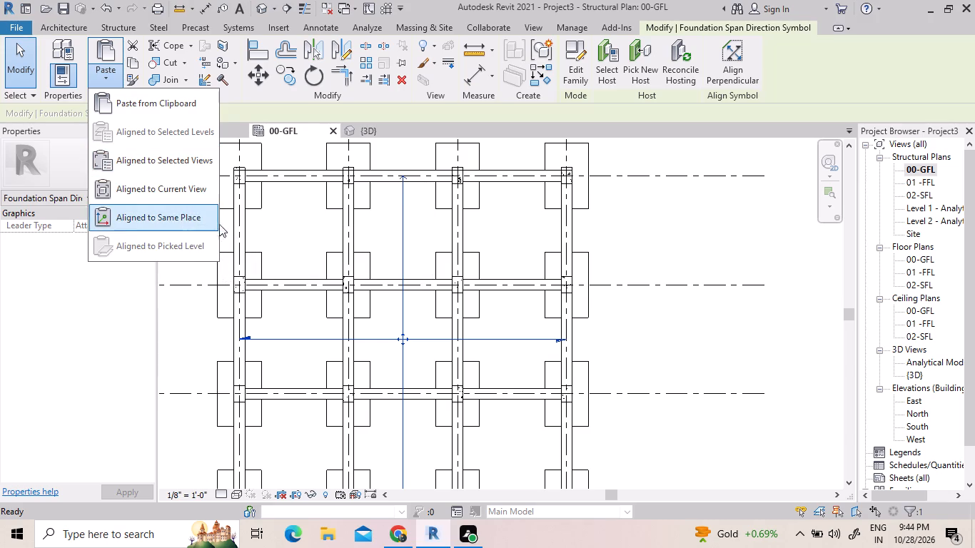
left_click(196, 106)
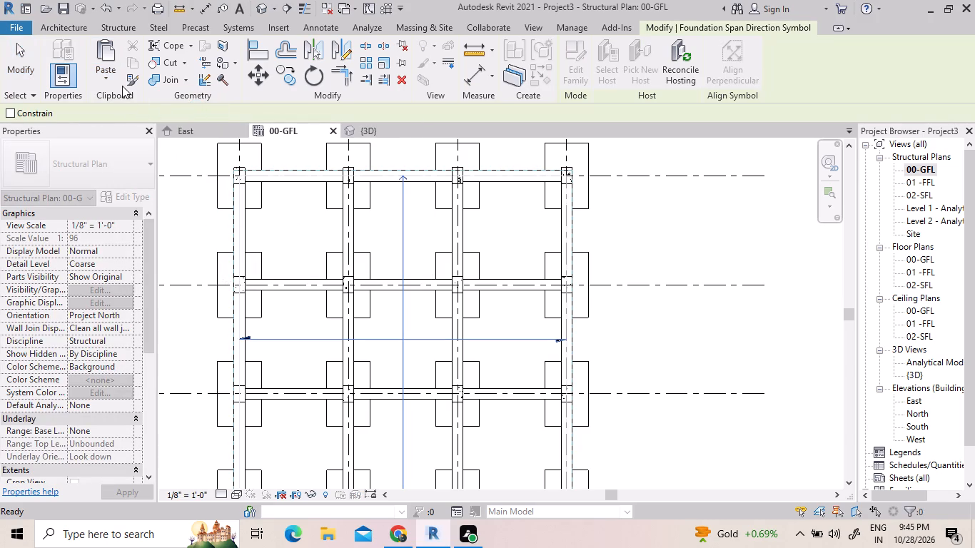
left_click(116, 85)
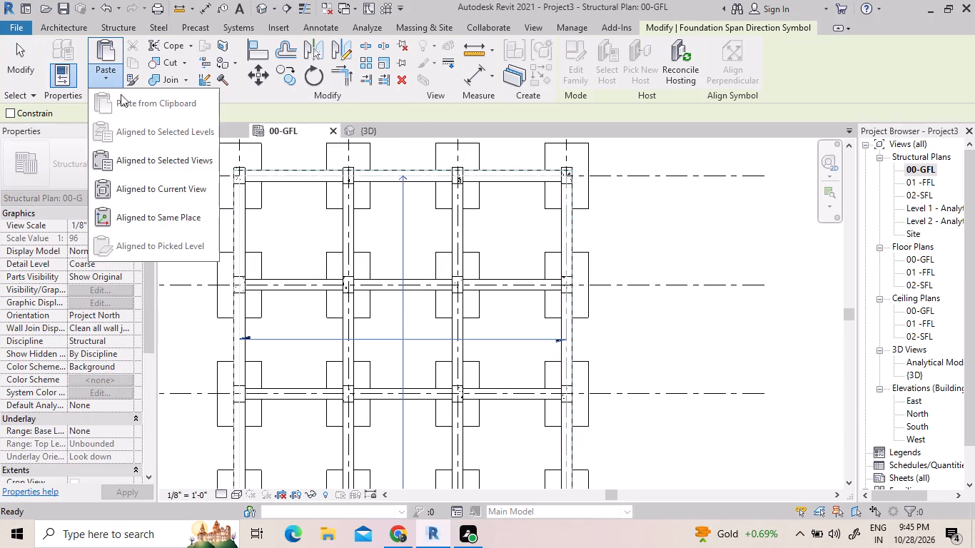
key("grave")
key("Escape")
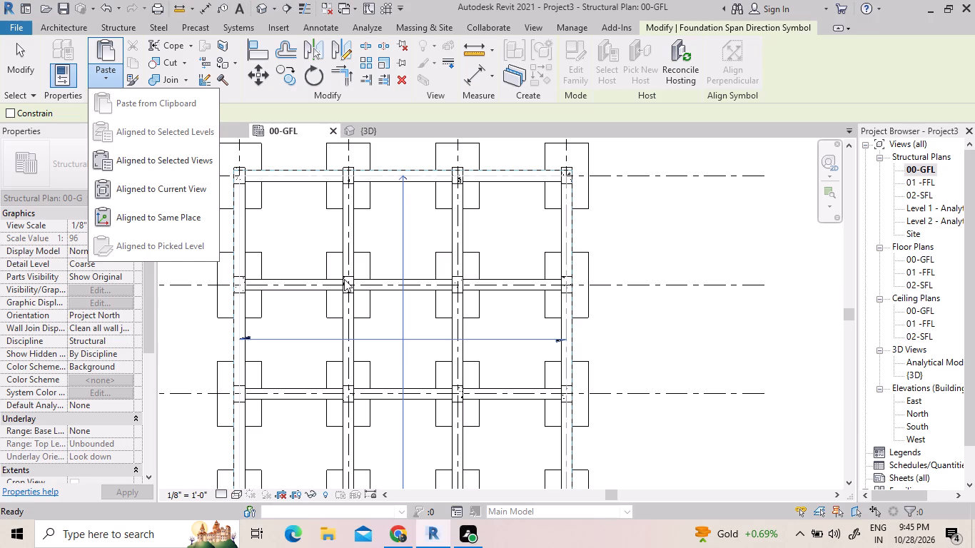
Examine the foundation slab beneath the column and beam frame in the 3D view.
left_click(353, 132)
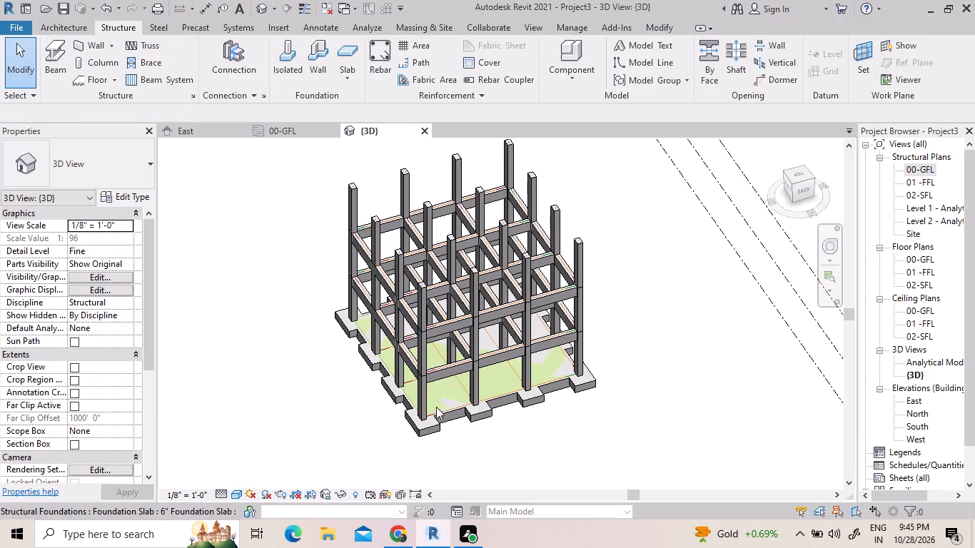
scroll(435, 416, "down", 8)
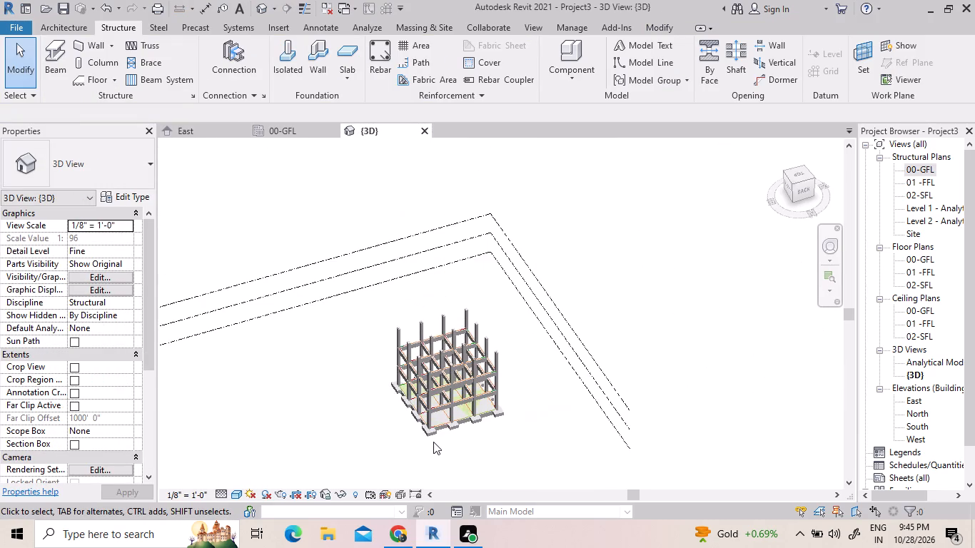
scroll(433, 442, "down", 1, "shift")
scroll(433, 442, "up", 3, "shift")
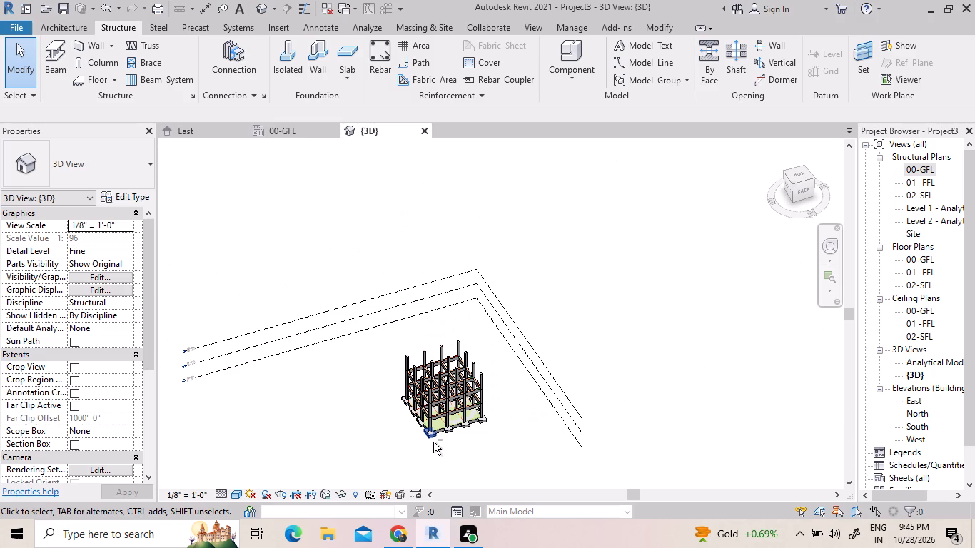
scroll(433, 442, "up", 2, "shift")
scroll(443, 455, "up", 14)
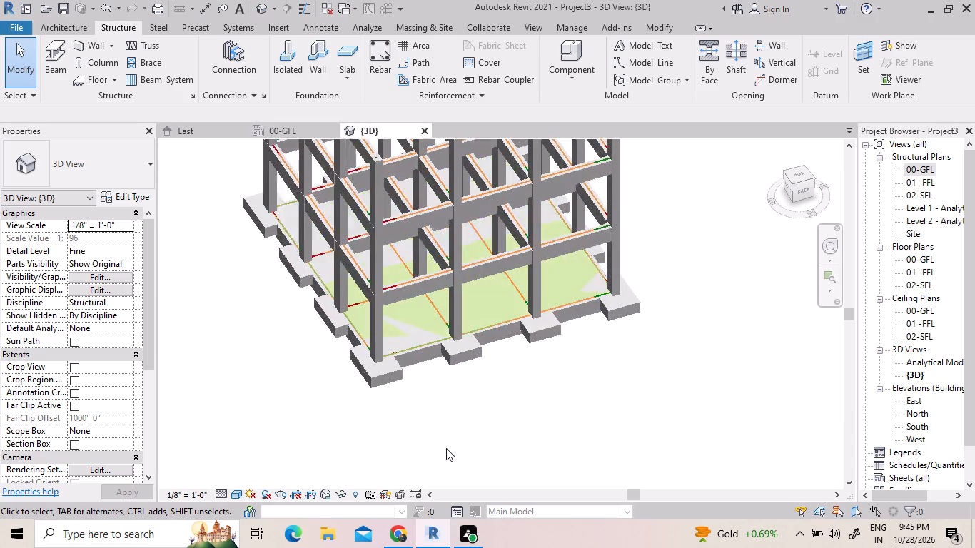
Copy the 6" Foundation Slab at 00-GFL and paste it aligned to the levels 01 -FFL and 02-SFL.
scroll(446, 448, "up", 1)
left_click(381, 240)
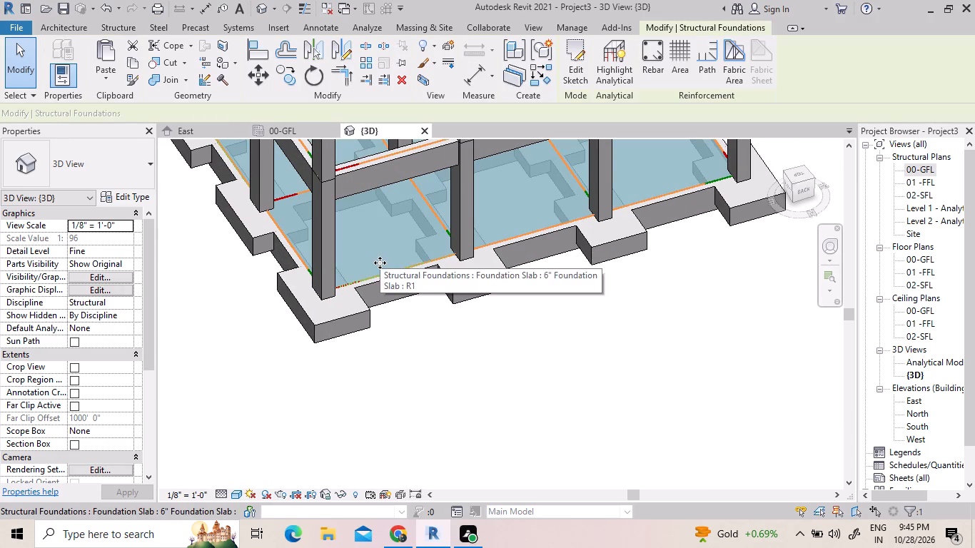
right_click(378, 244)
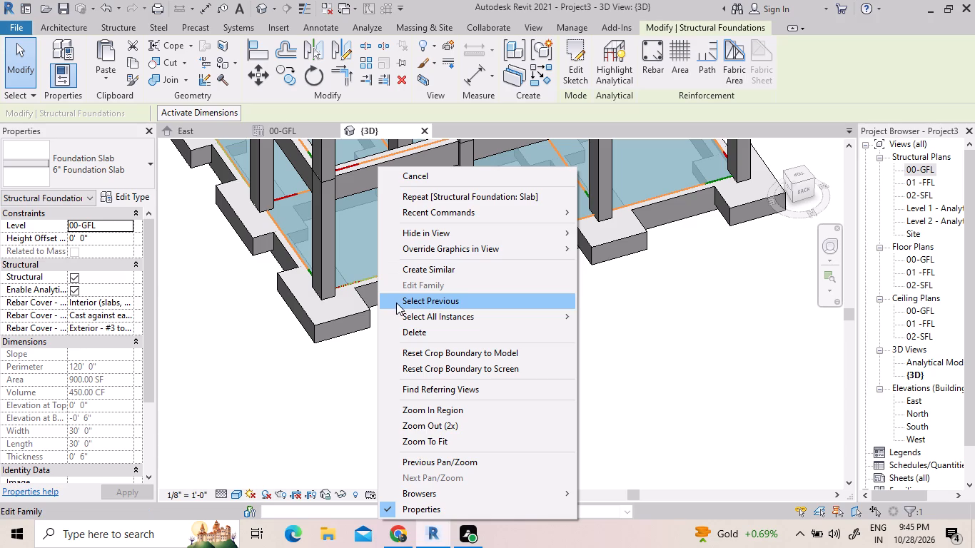
left_click(355, 238)
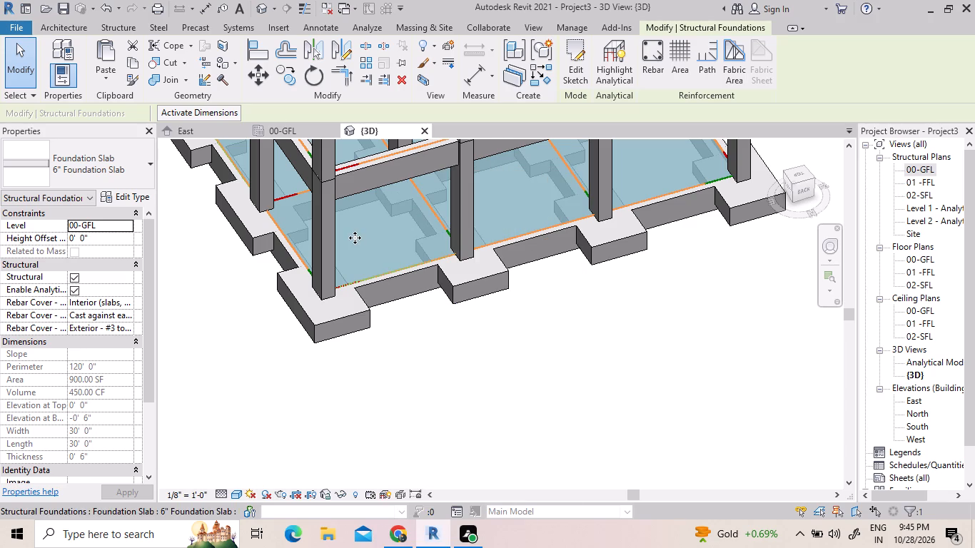
left_click(125, 64)
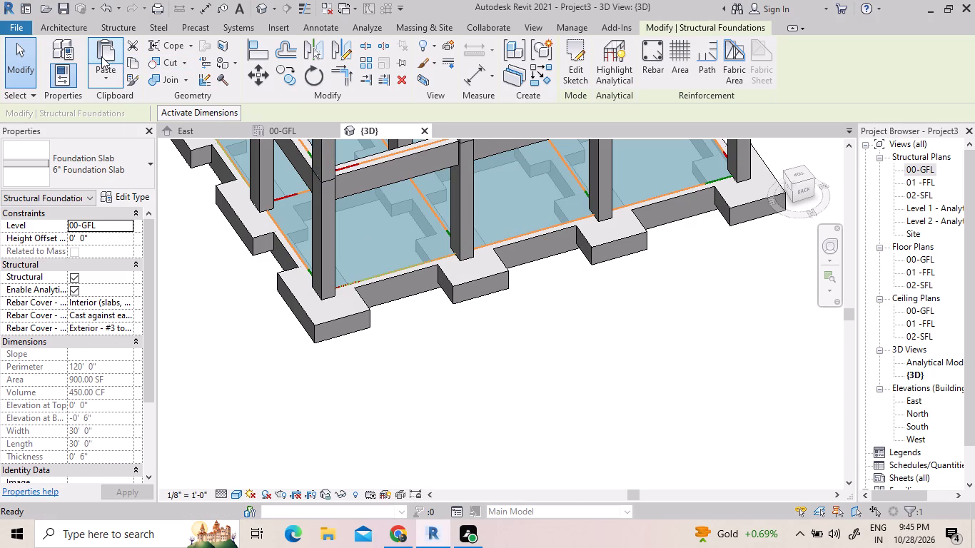
left_click(93, 78)
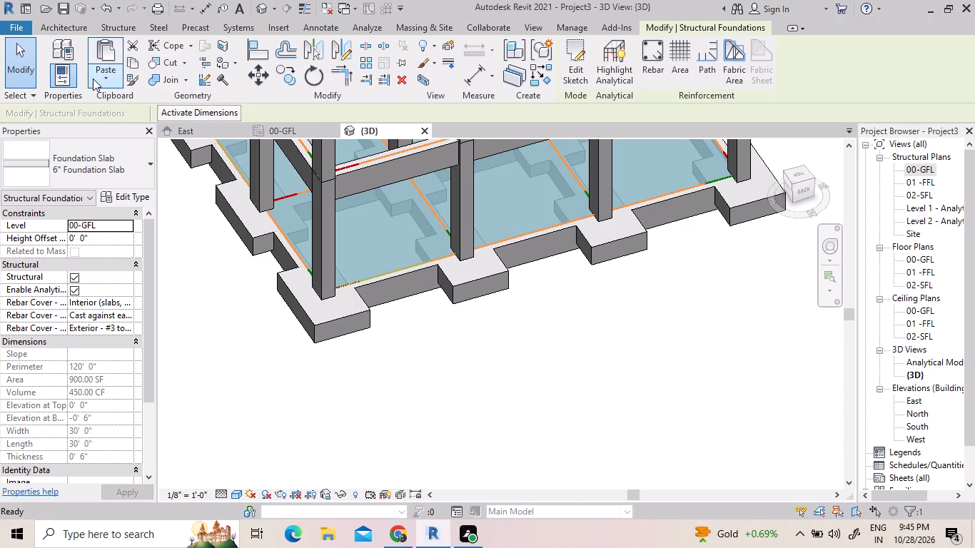
left_click(277, 133)
left_click(273, 133)
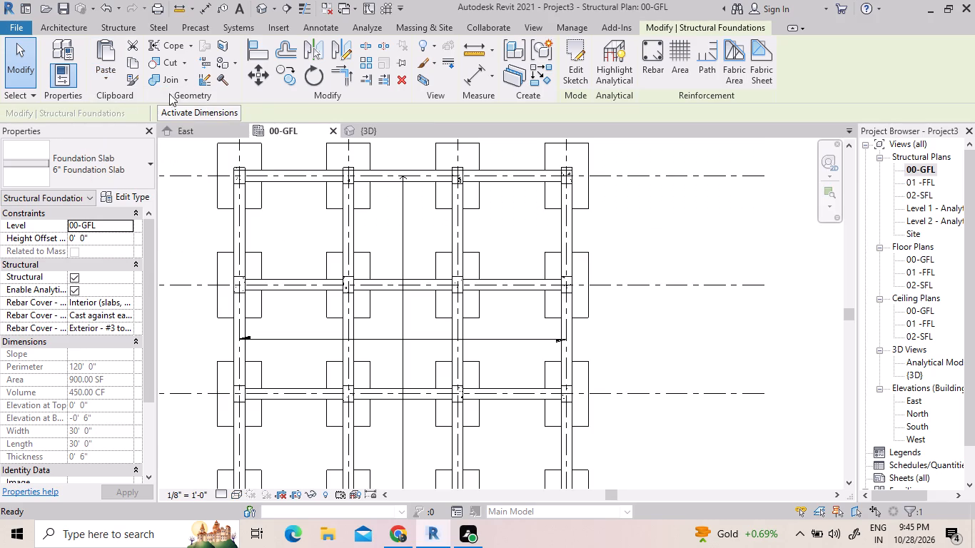
left_click(116, 75)
left_click(153, 131)
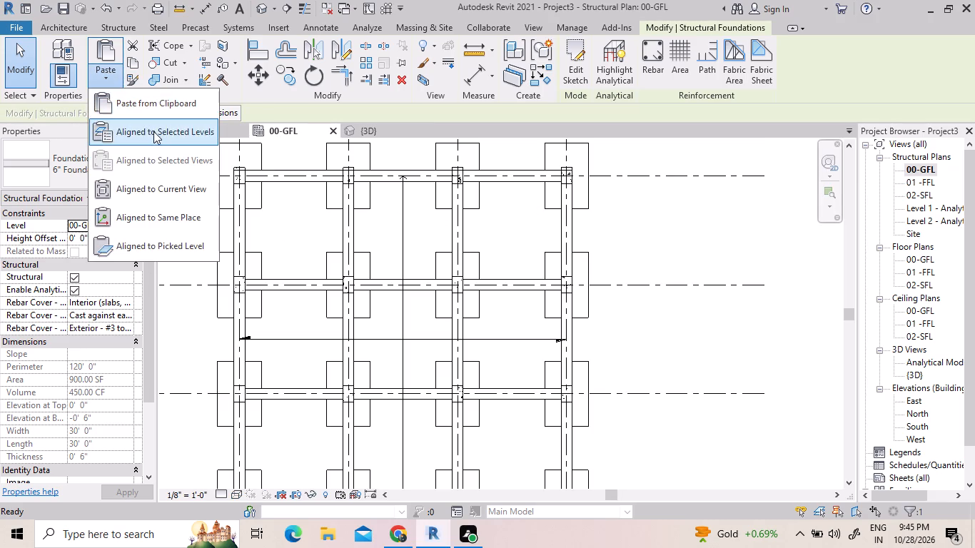
left_click(465, 180)
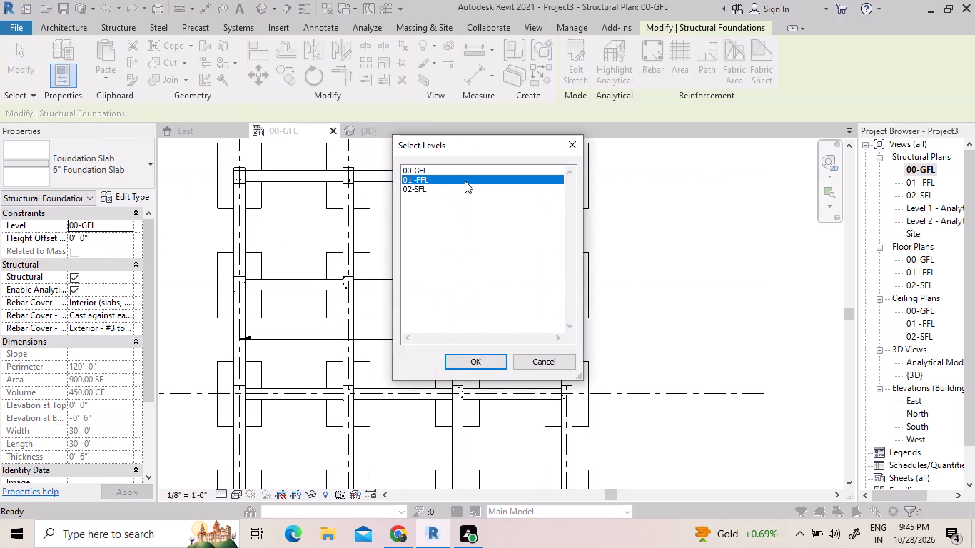
left_click_drag(464, 181, 462, 199)
left_click(463, 360)
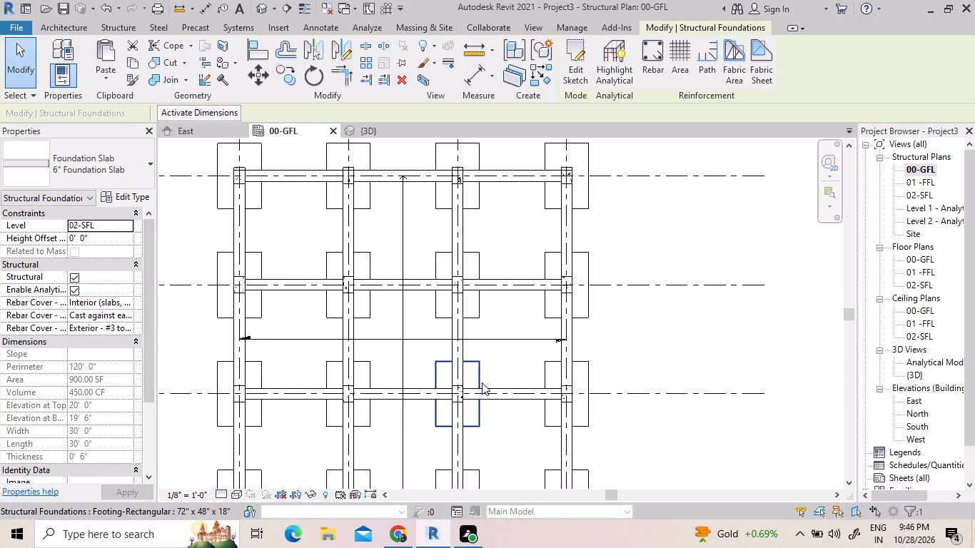
Examine the pasted slabs within the column and beam frame in the 3D view.
left_click(362, 133)
scroll(461, 393, "down", 2)
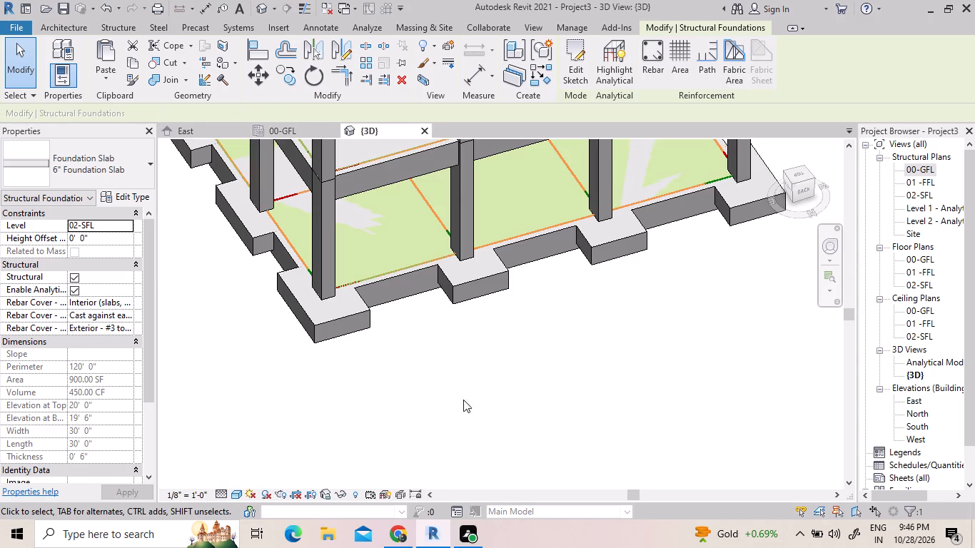
scroll(463, 400, "down", 6)
middle_click_drag(486, 188, 485, 188)
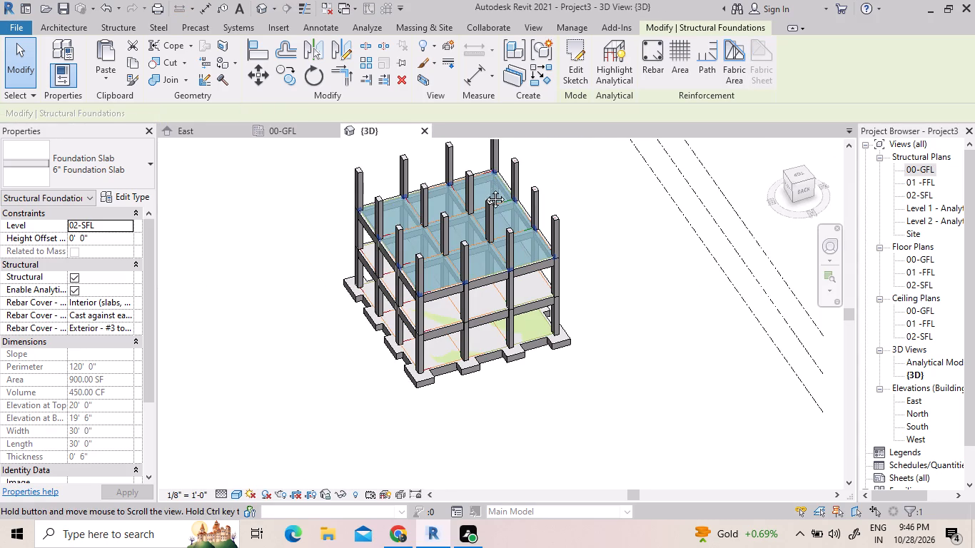
middle_click_drag(485, 188, 424, 233)
scroll(410, 195, "up", 2)
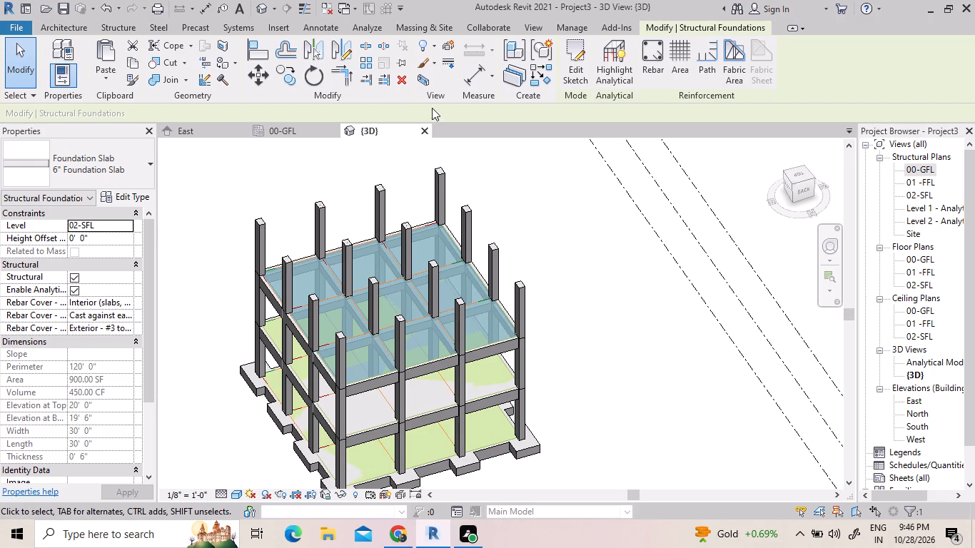
In the East elevation, add a level at a 10' 0" offset above 02-SFL by picking the 02-SFL line.
left_click(198, 132)
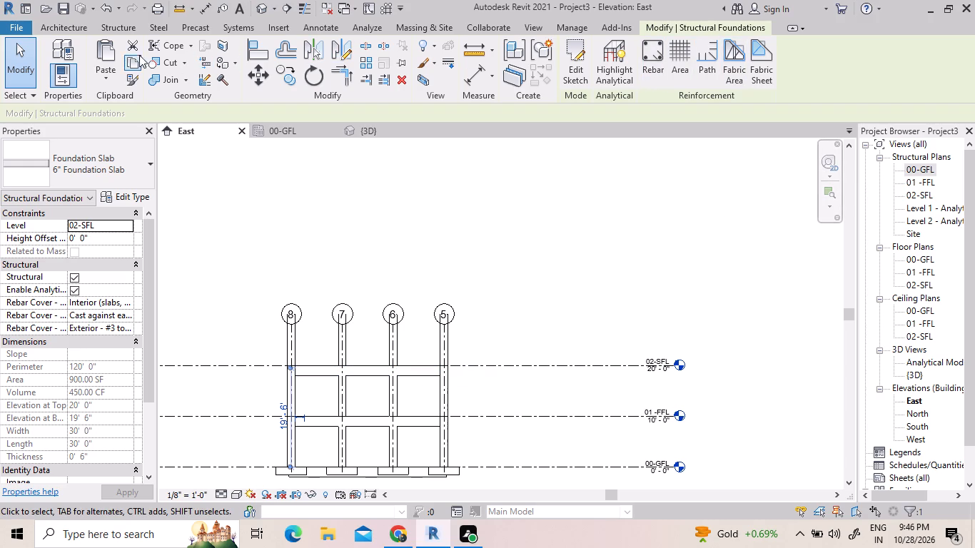
left_click(122, 30)
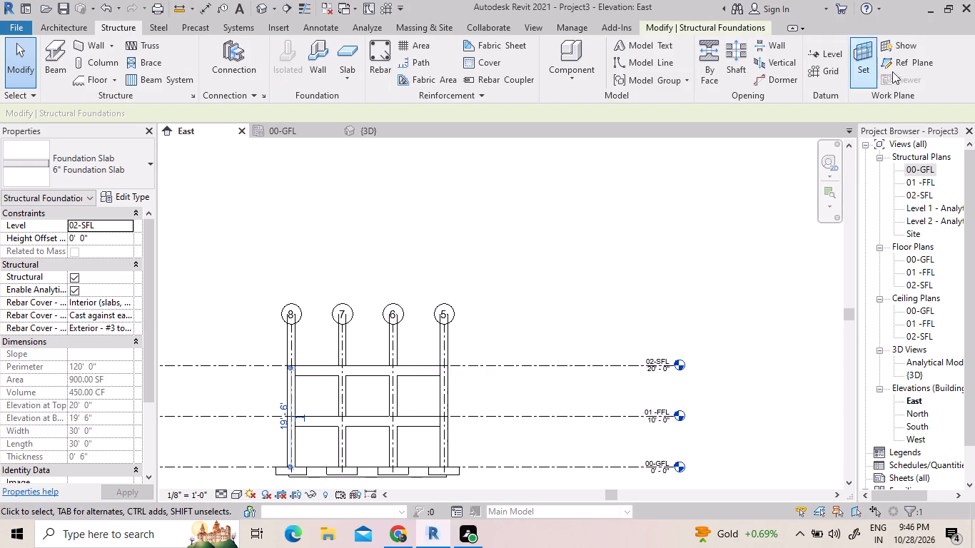
left_click(827, 52)
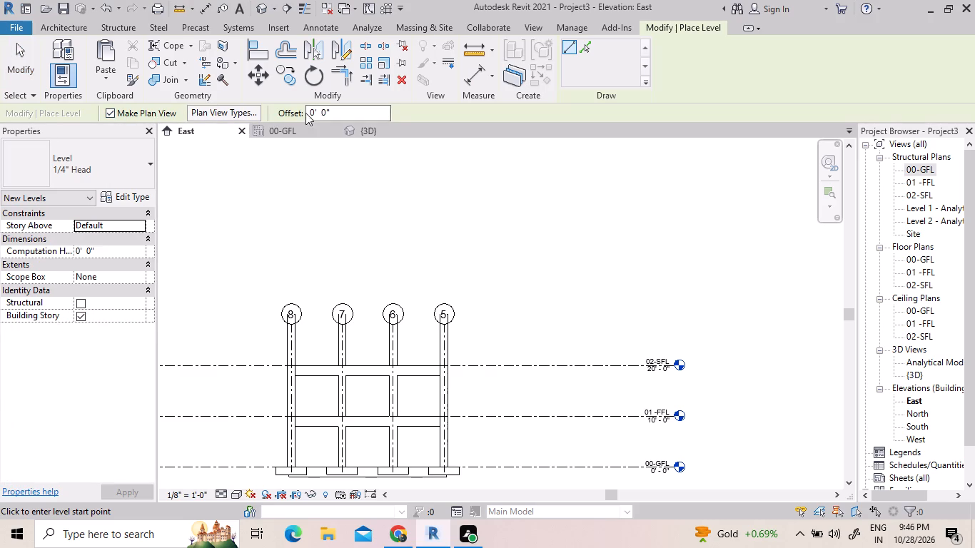
left_click(310, 116)
key("1")
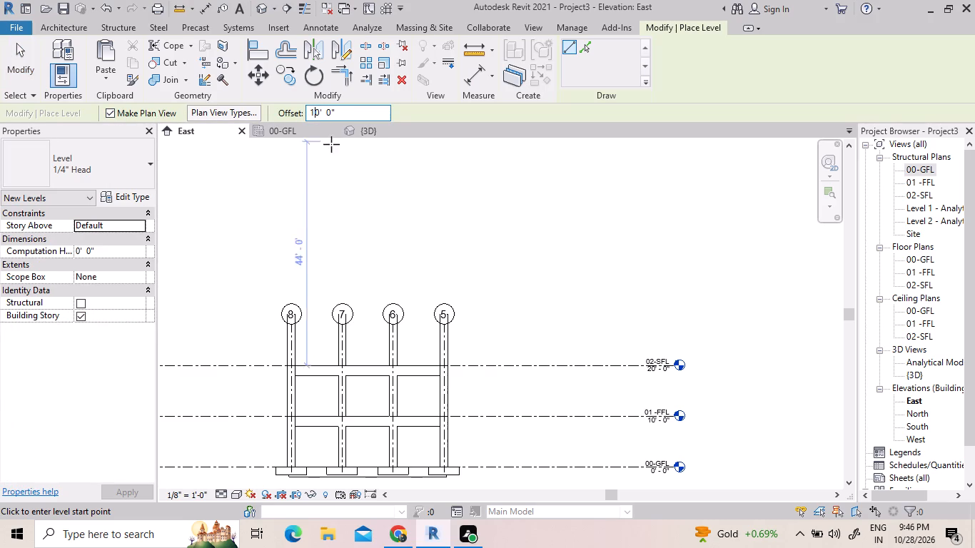
left_click(587, 48)
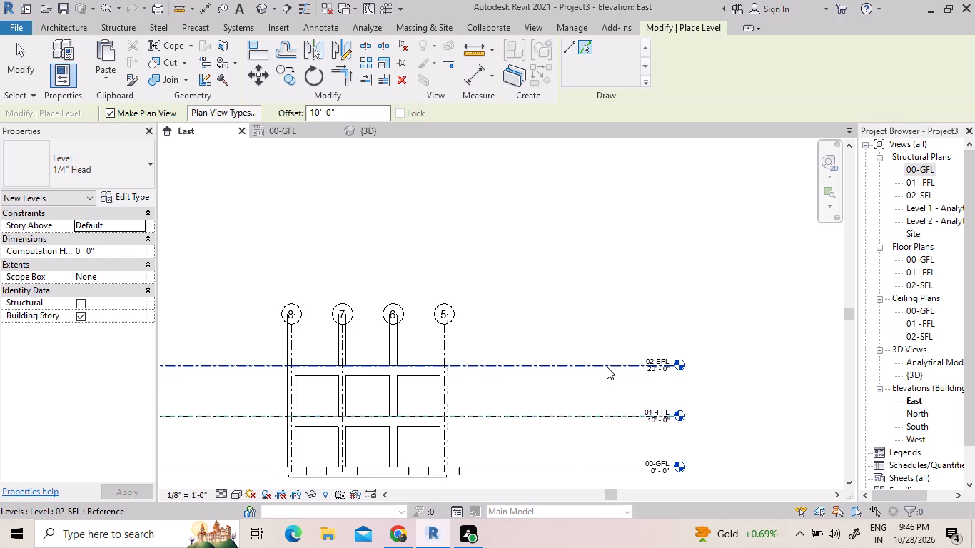
left_click(607, 367)
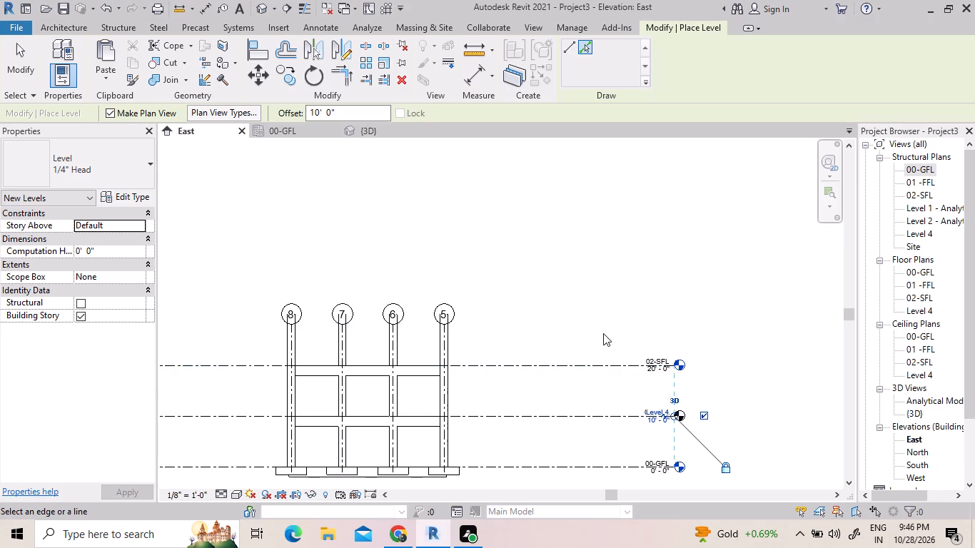
left_click(113, 7)
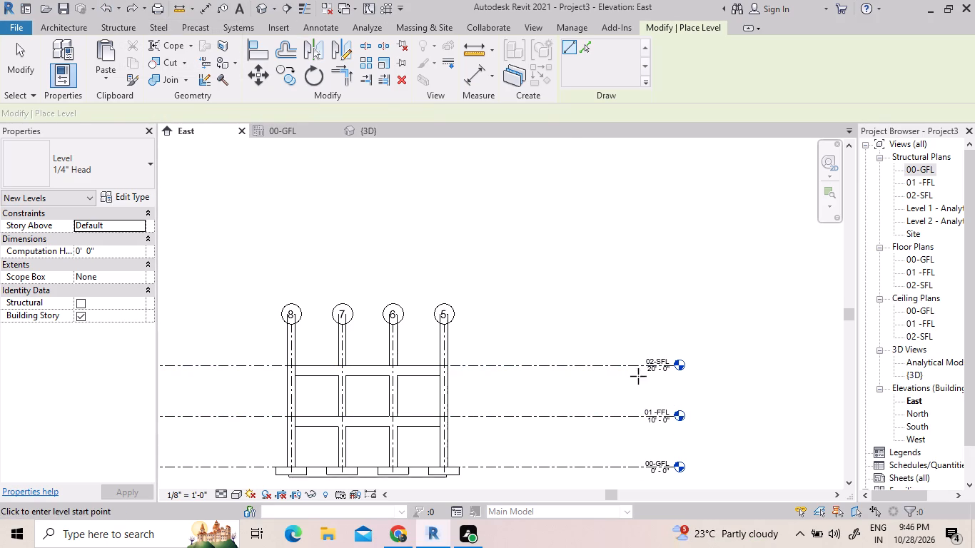
left_click(586, 45)
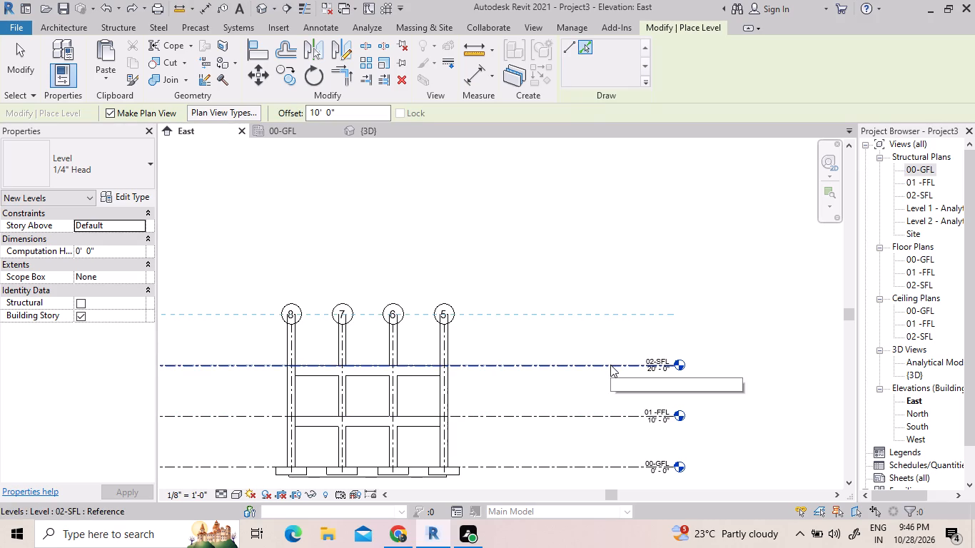
left_click(610, 365)
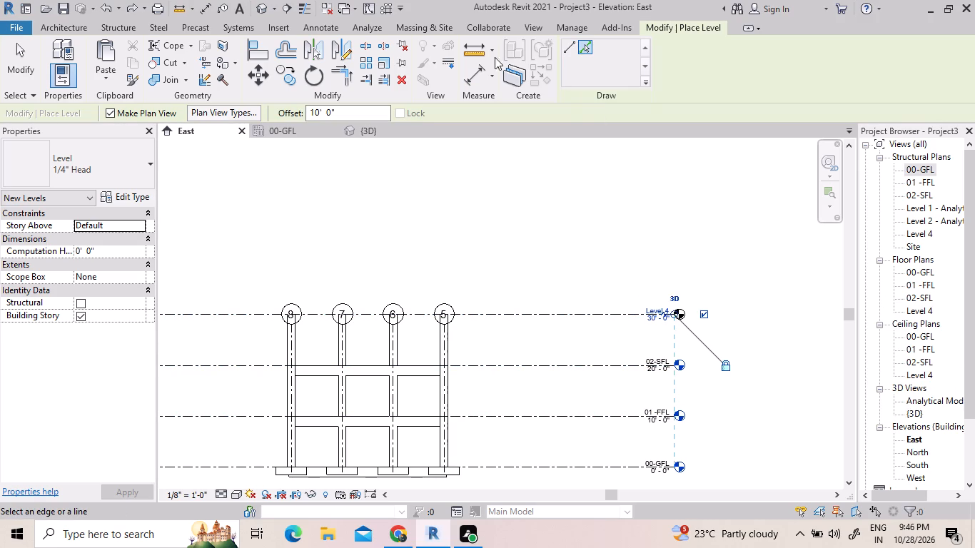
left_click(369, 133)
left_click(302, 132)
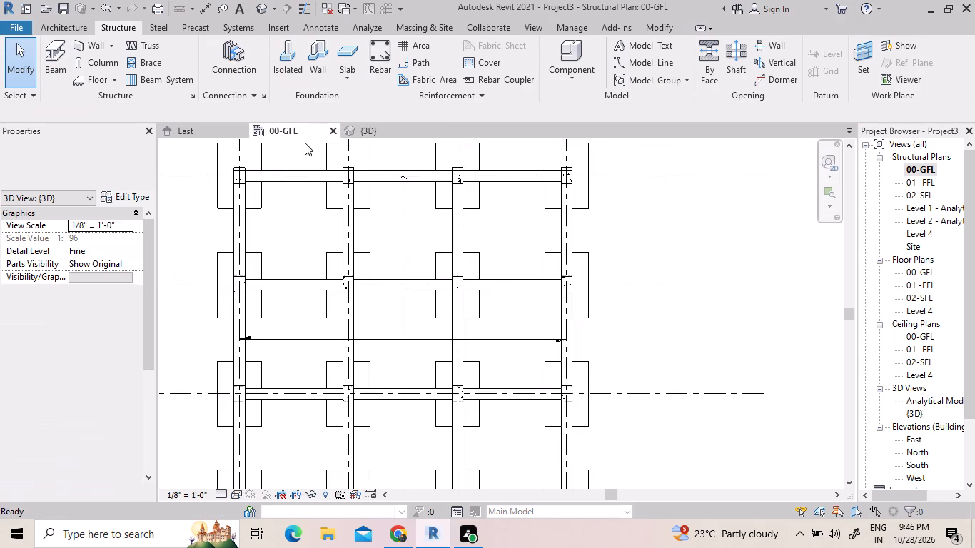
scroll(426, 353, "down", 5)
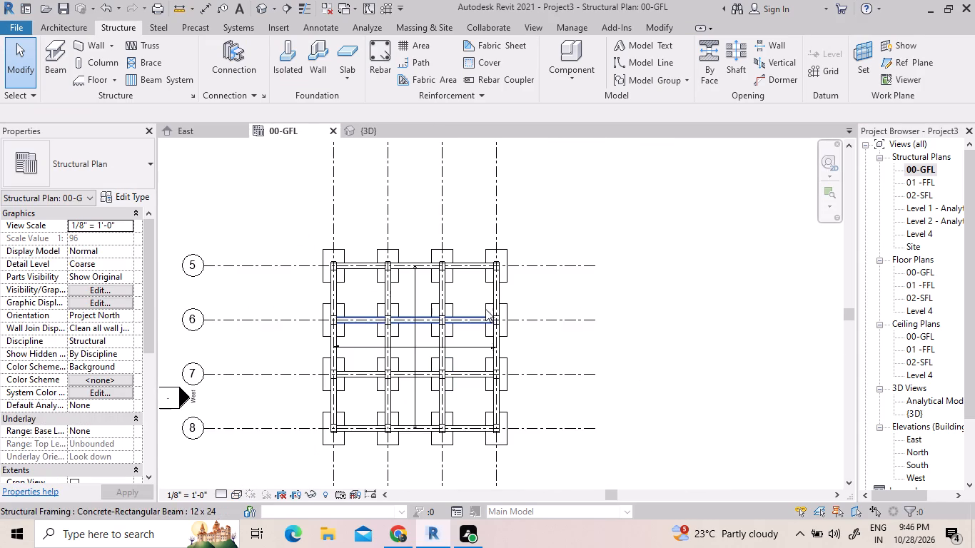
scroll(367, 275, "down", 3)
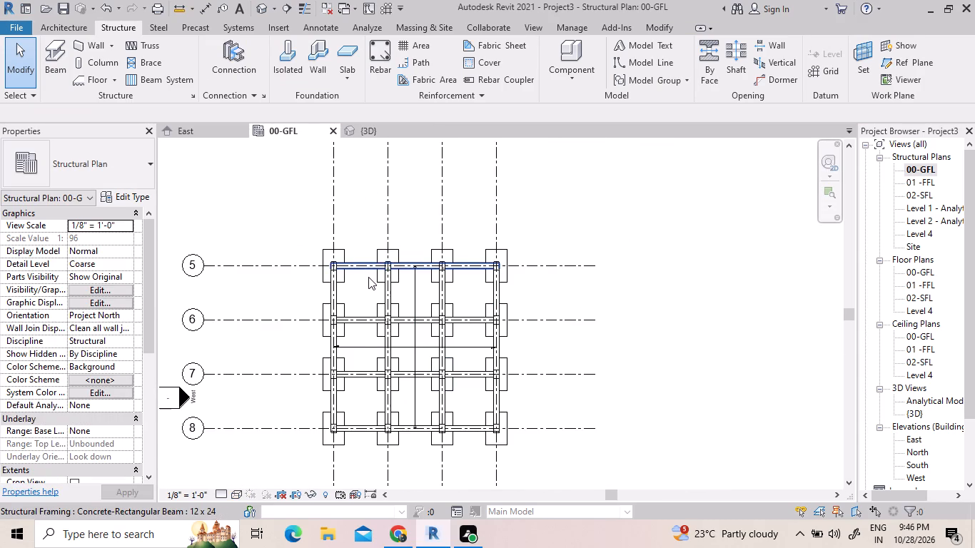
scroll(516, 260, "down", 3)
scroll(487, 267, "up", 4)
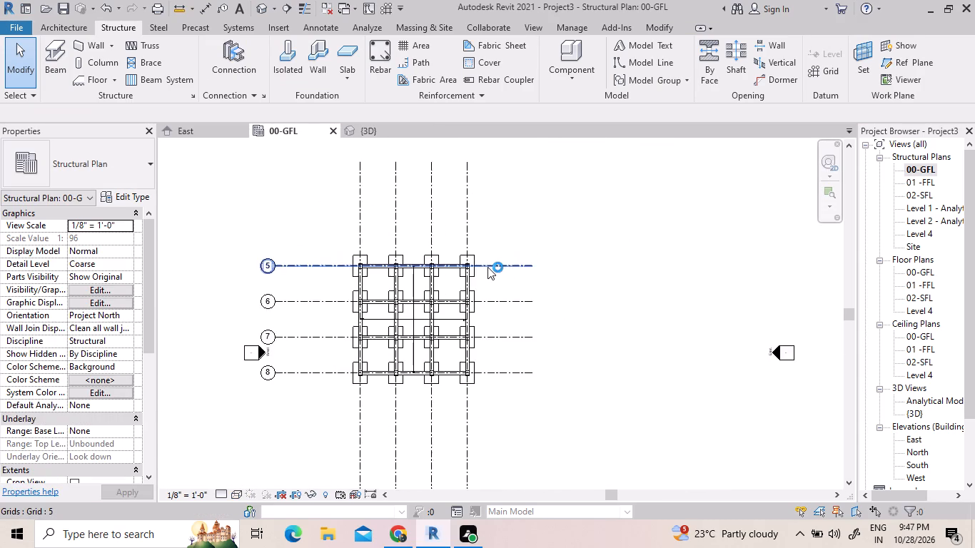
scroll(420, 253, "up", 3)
In the 3D view, copy the 02-SFL foundation slab and paste it aligned to Level 4.
left_click(358, 128)
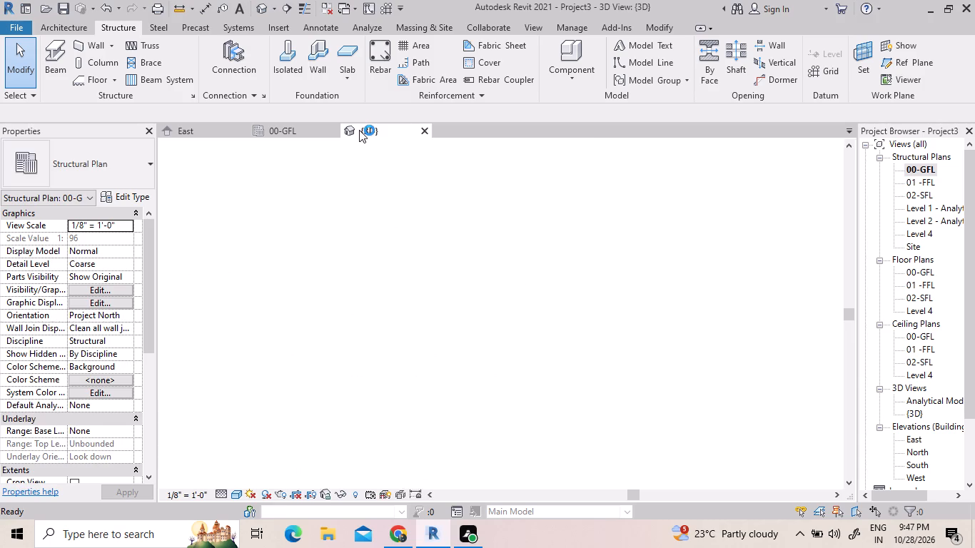
left_click(369, 348)
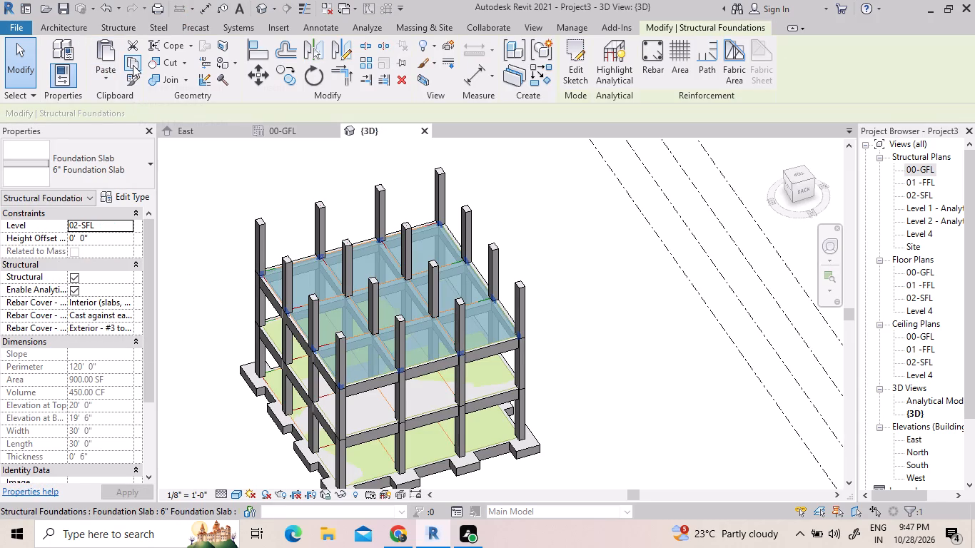
left_click(131, 67)
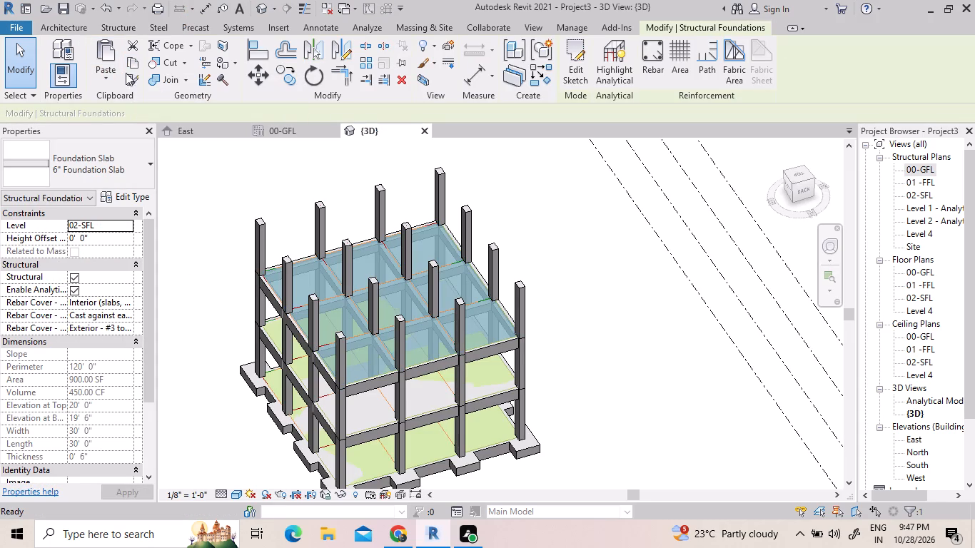
left_click(112, 78)
left_click(138, 136)
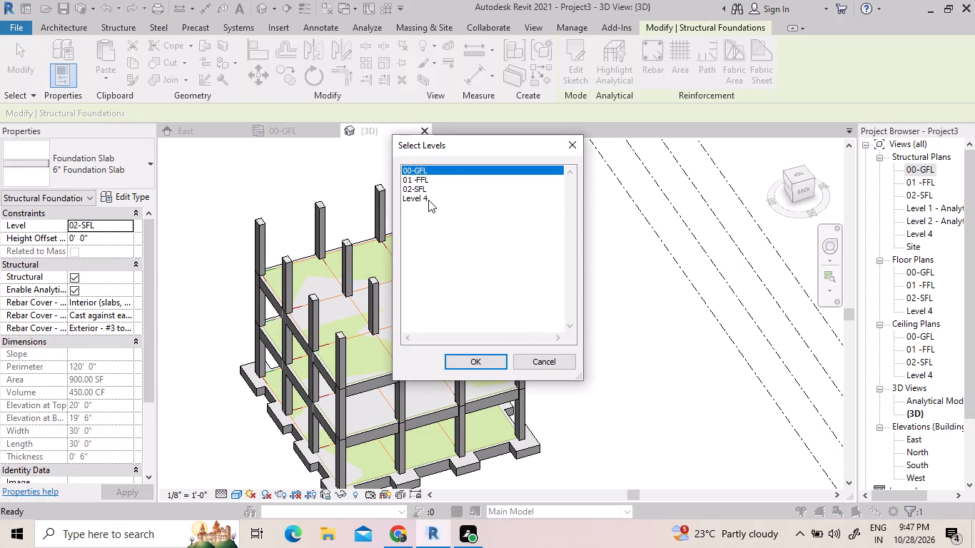
left_click(427, 200)
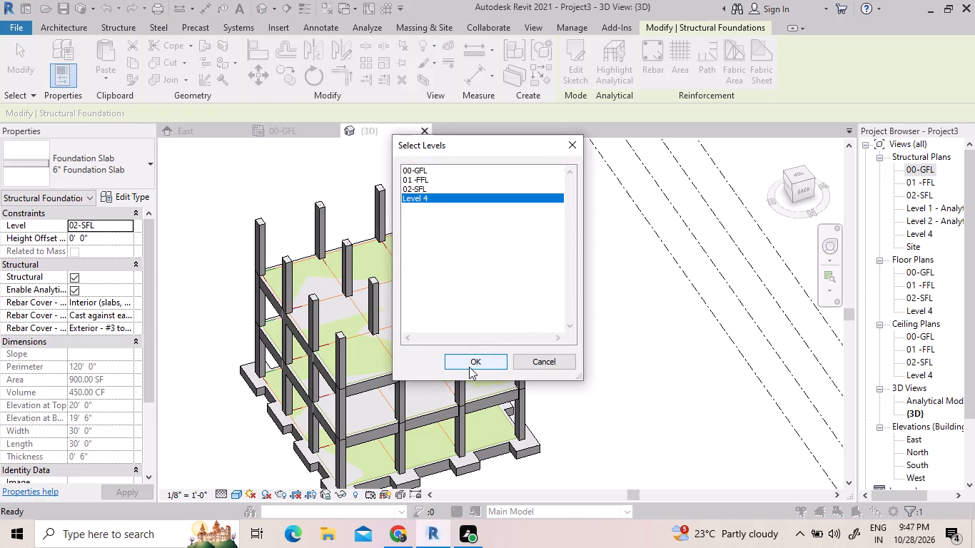
left_click(469, 367)
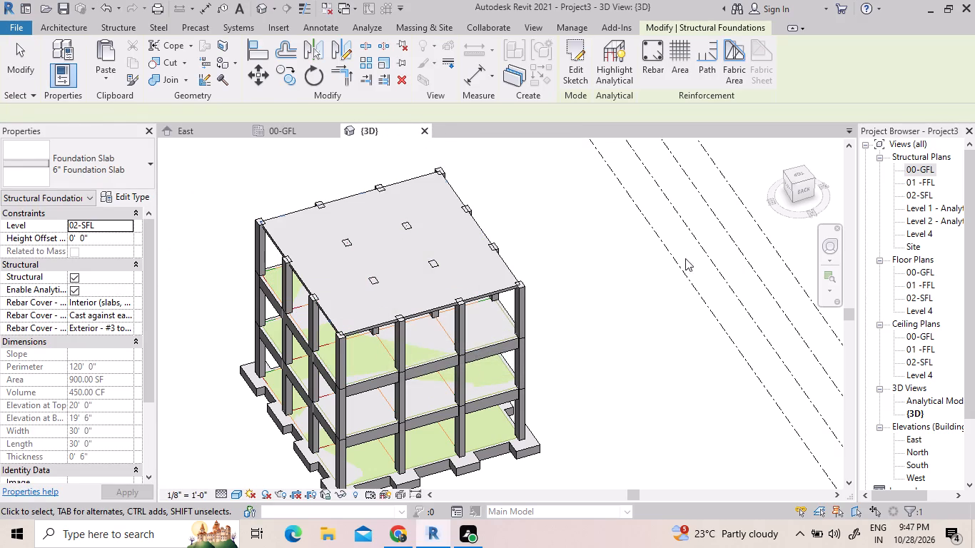
Rename the Level 4 structural plan, along with its matching level and views, as 03-TFL.
left_click(925, 234)
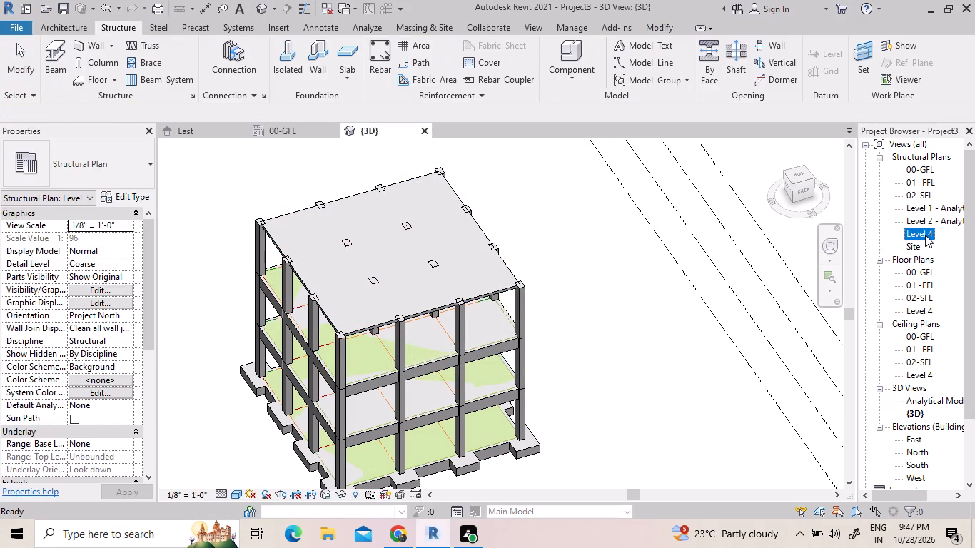
right_click(926, 235)
left_click(826, 400)
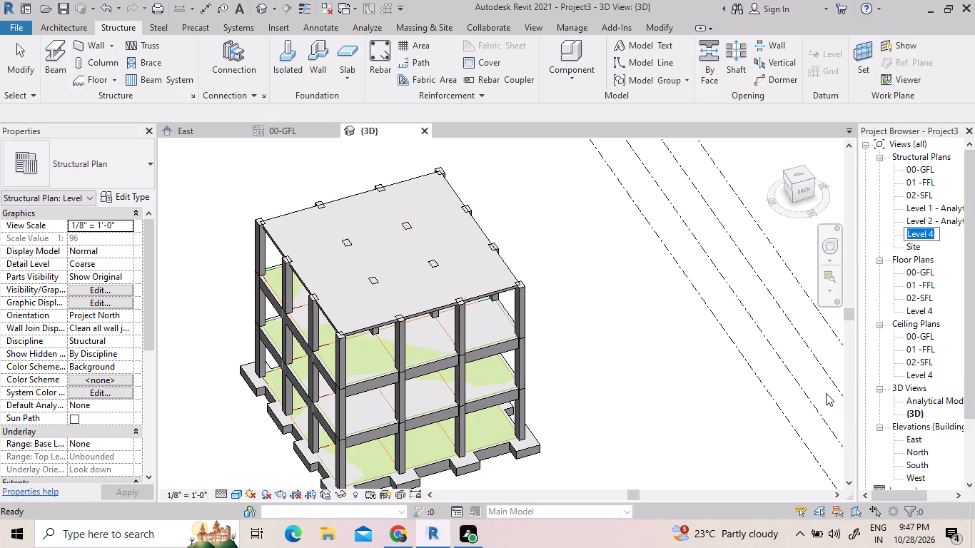
type("03")
type("TF")
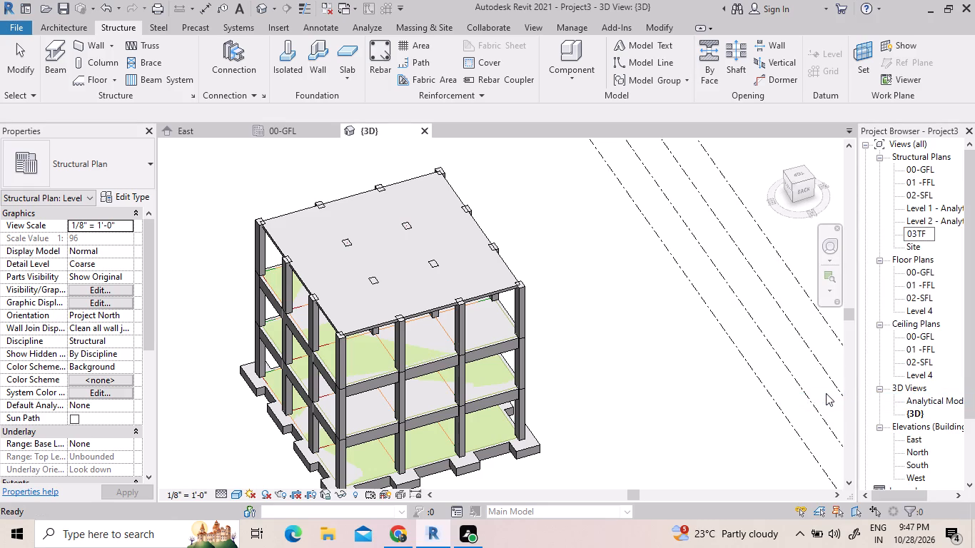
key("l")
left_click(917, 238)
key("minus")
left_click(954, 255)
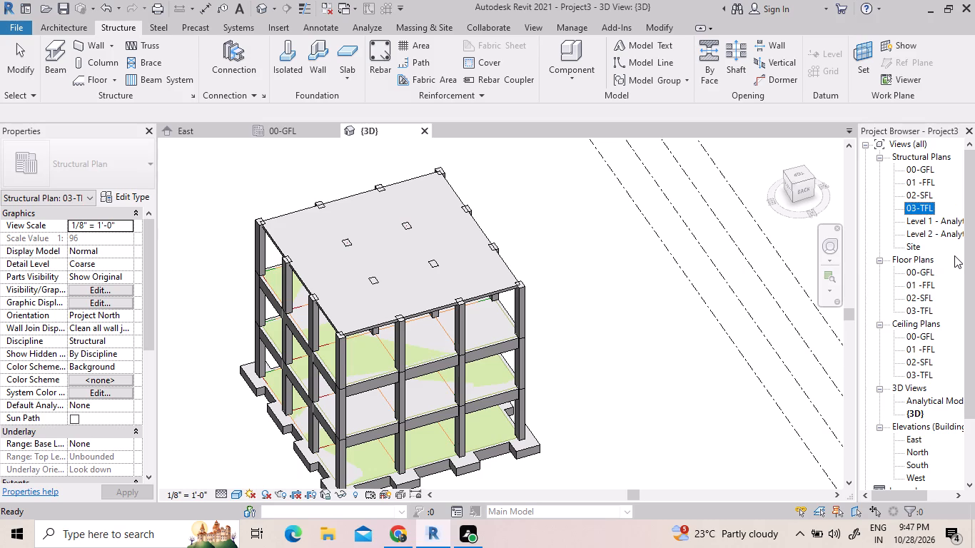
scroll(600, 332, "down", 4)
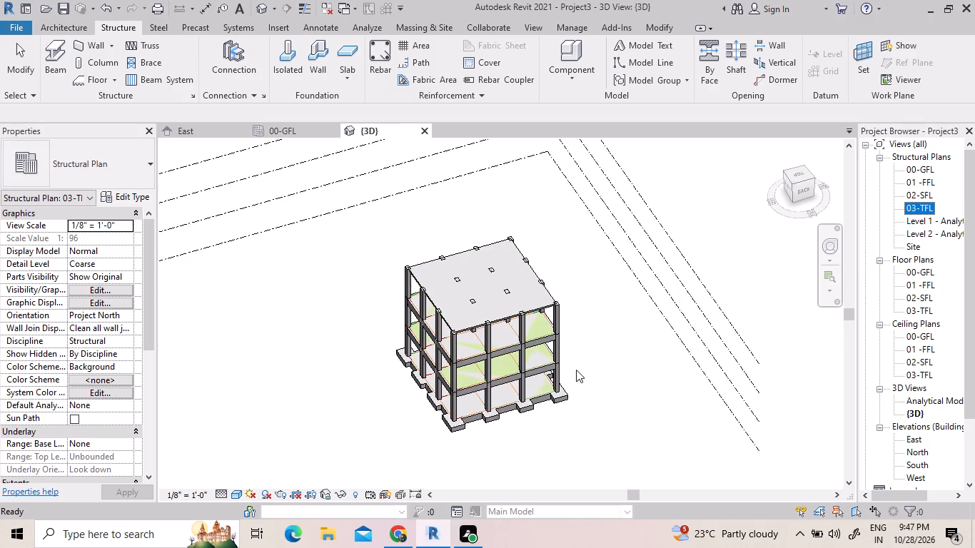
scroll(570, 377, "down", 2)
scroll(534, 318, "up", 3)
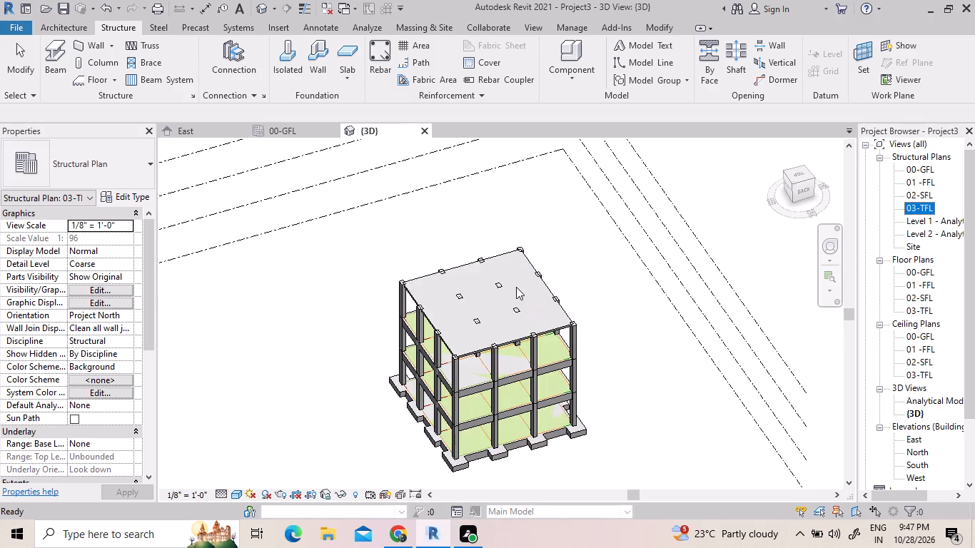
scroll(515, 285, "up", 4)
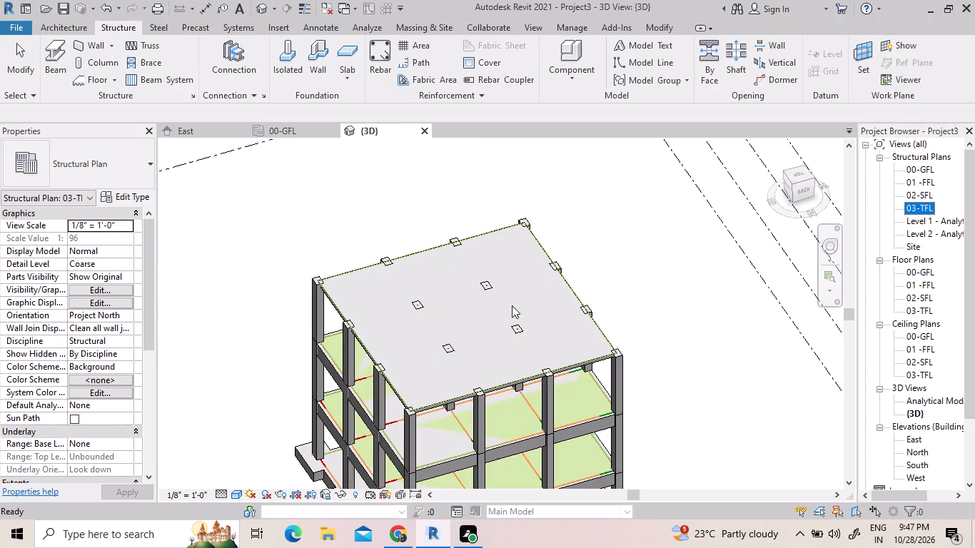
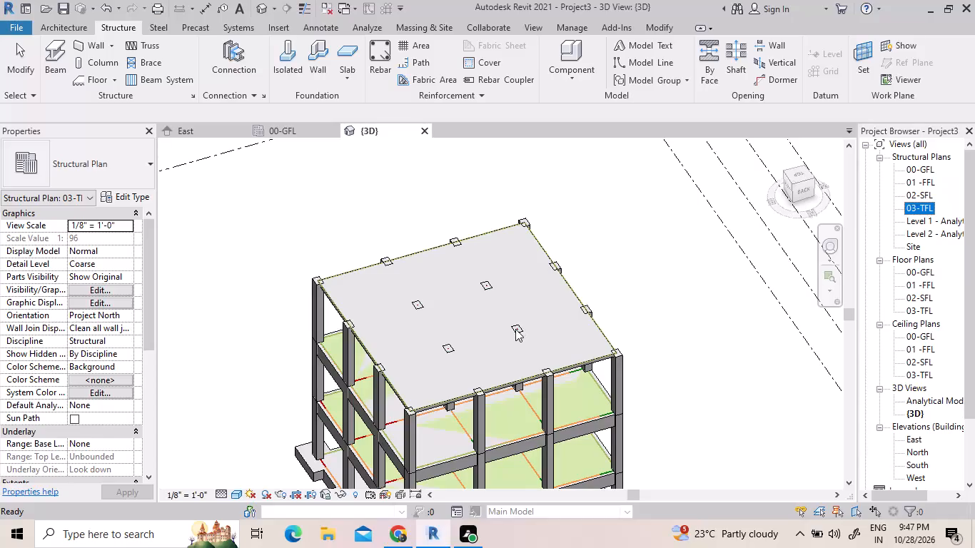
Examine the building frame in the 3D view from above, the sides and underneath, including the top slab, columns, beams and footings.
left_click(515, 329)
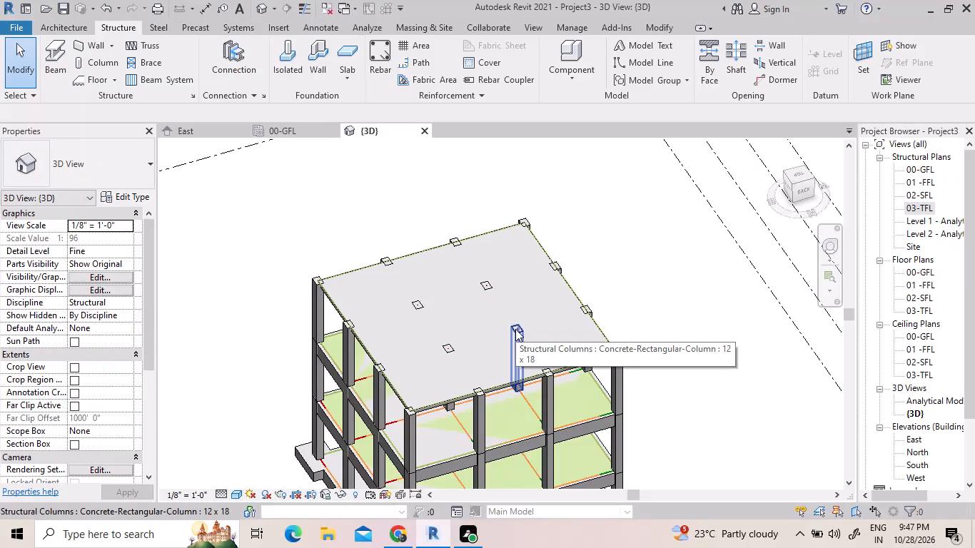
left_click(449, 342)
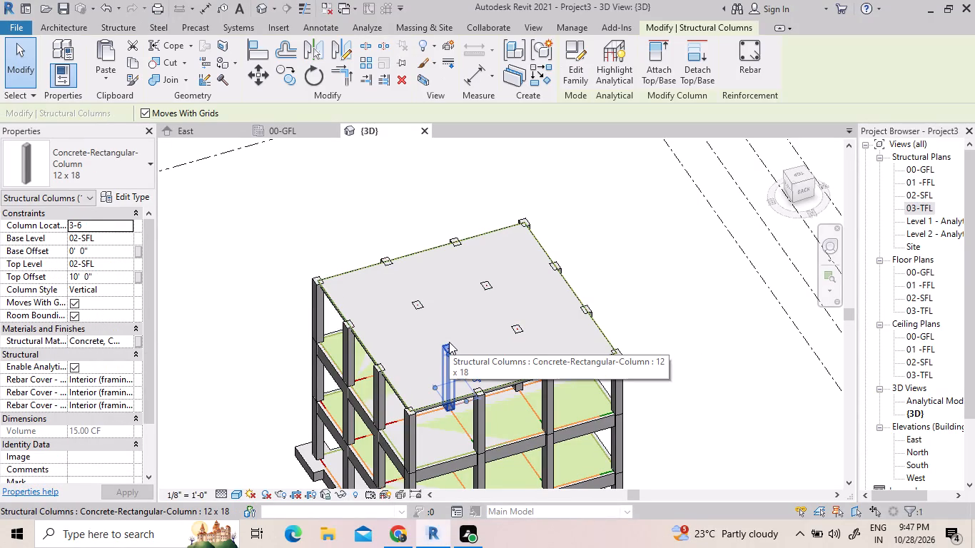
scroll(449, 342, "down", 2)
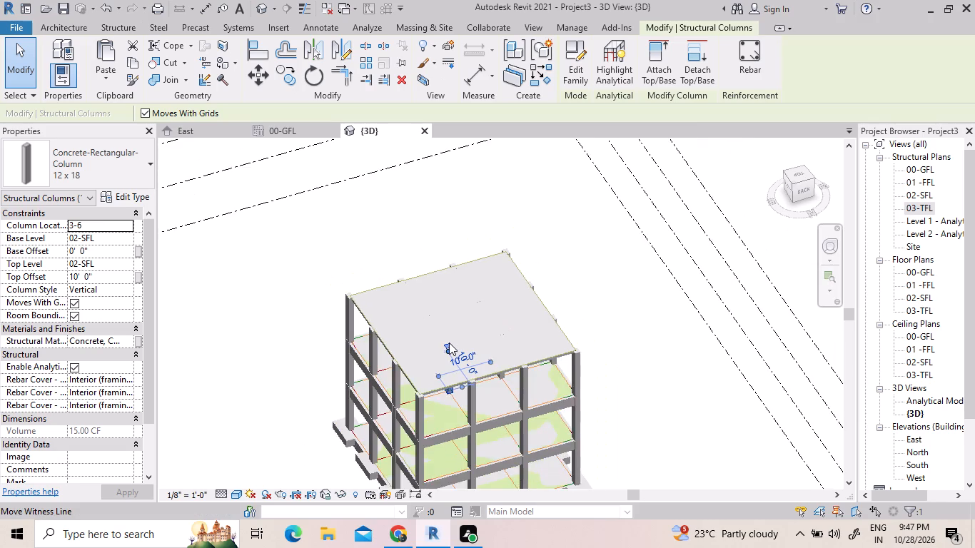
scroll(449, 342, "down", 2)
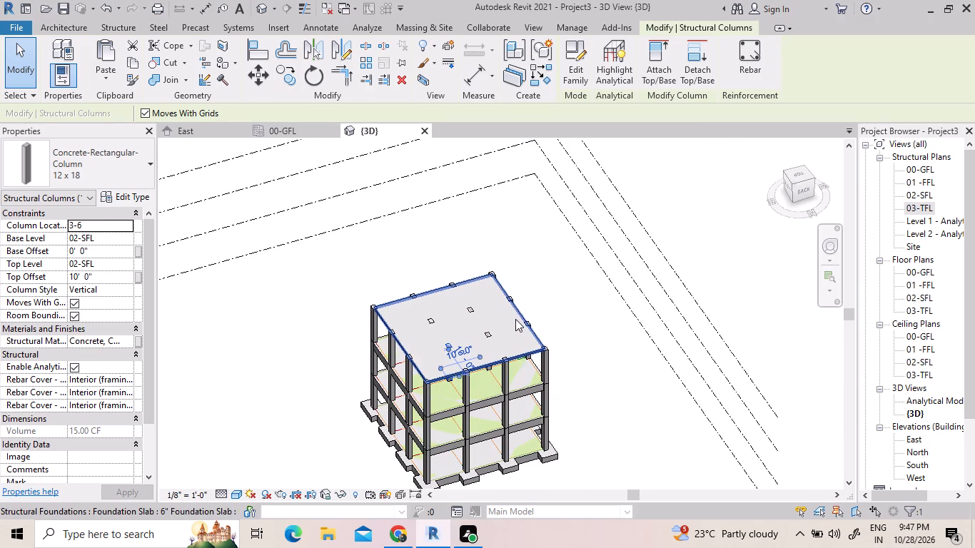
key("Escape")
scroll(512, 390, "down", 2)
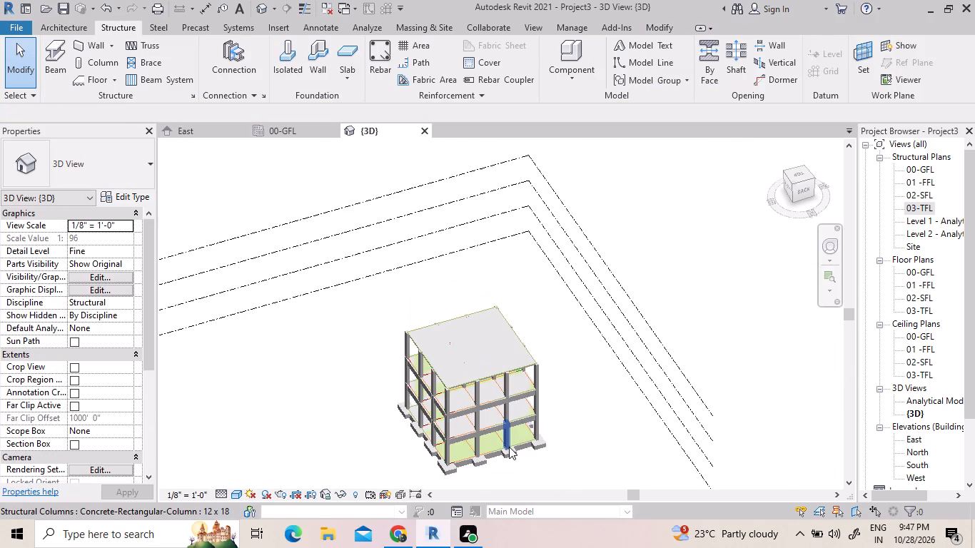
middle_click_drag(509, 447, 536, 318, "shift")
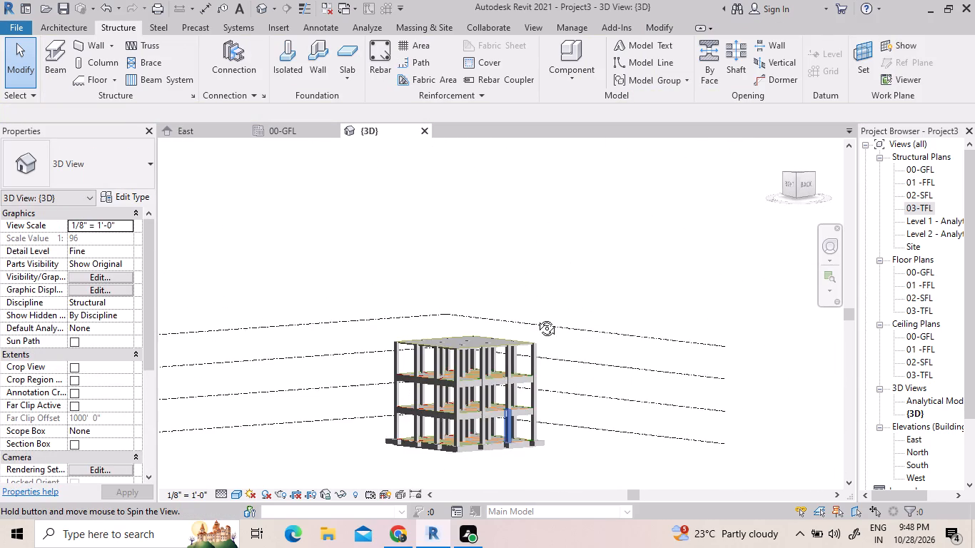
middle_click_drag(536, 318, 435, 324, "shift")
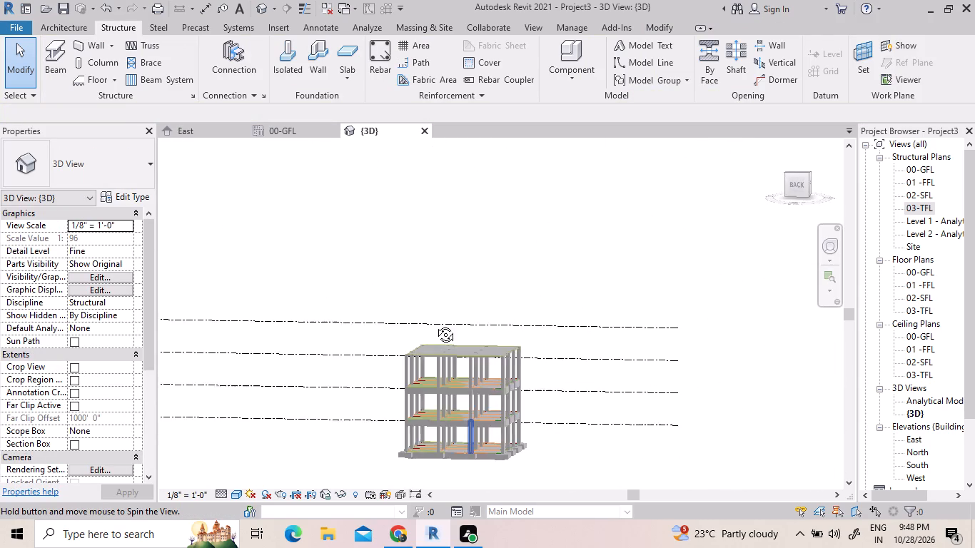
middle_click_drag(435, 324, 306, 323, "shift")
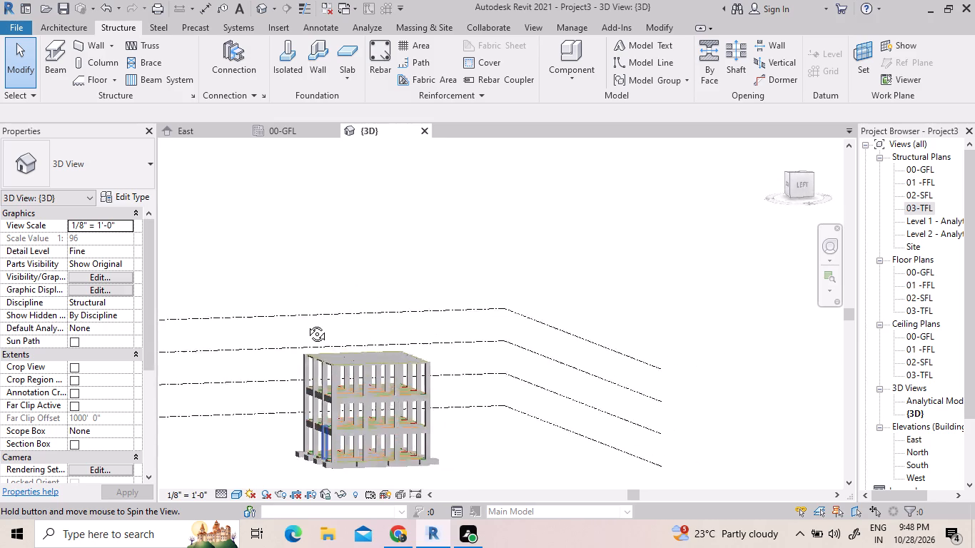
middle_click_drag(306, 323, 292, 300, "shift")
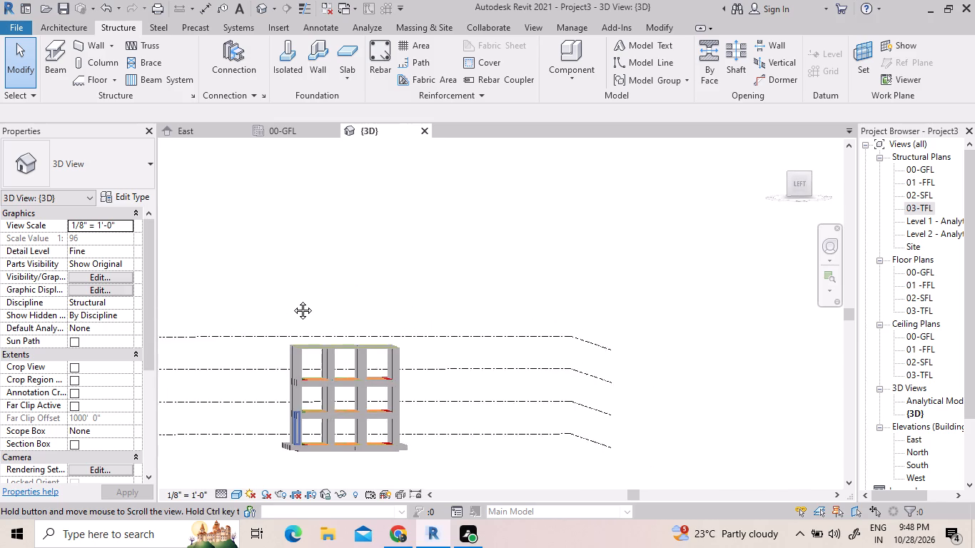
middle_click_drag(292, 300, 289, 295, "shift")
scroll(336, 403, "up", 4)
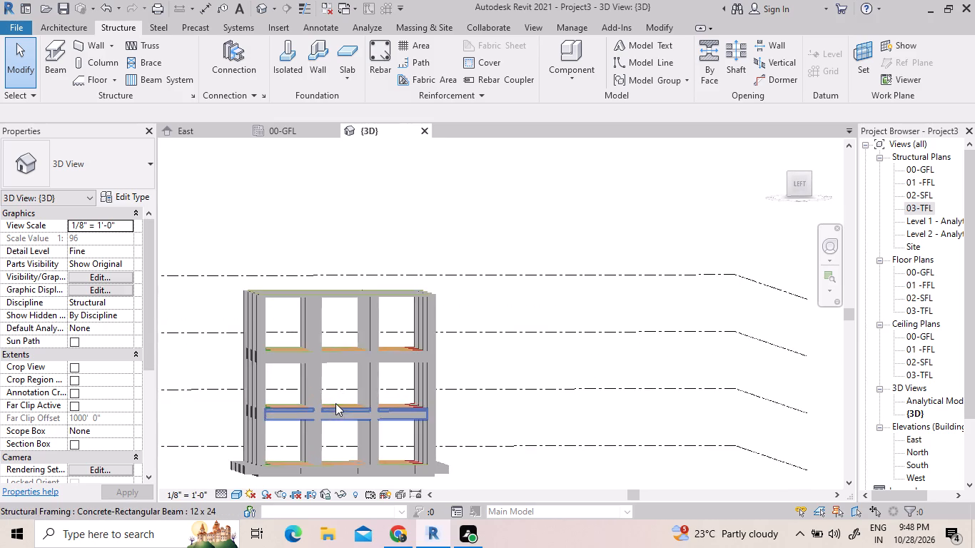
scroll(335, 403, "up", 3)
scroll(337, 398, "down", 2, "shift")
middle_click_drag(337, 398, 430, 113, "shift")
scroll(337, 398, "down", 1, "shift")
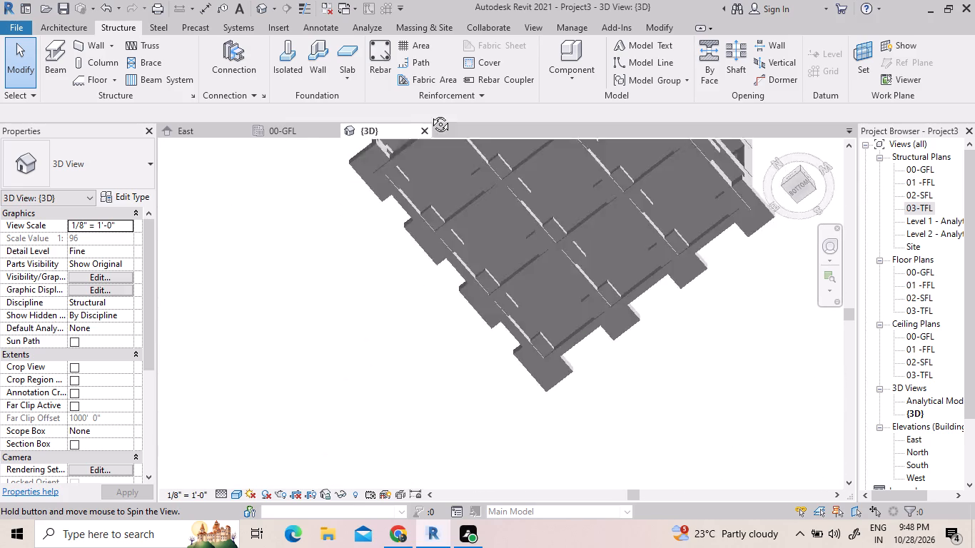
middle_click_drag(430, 113, 333, 355, "shift")
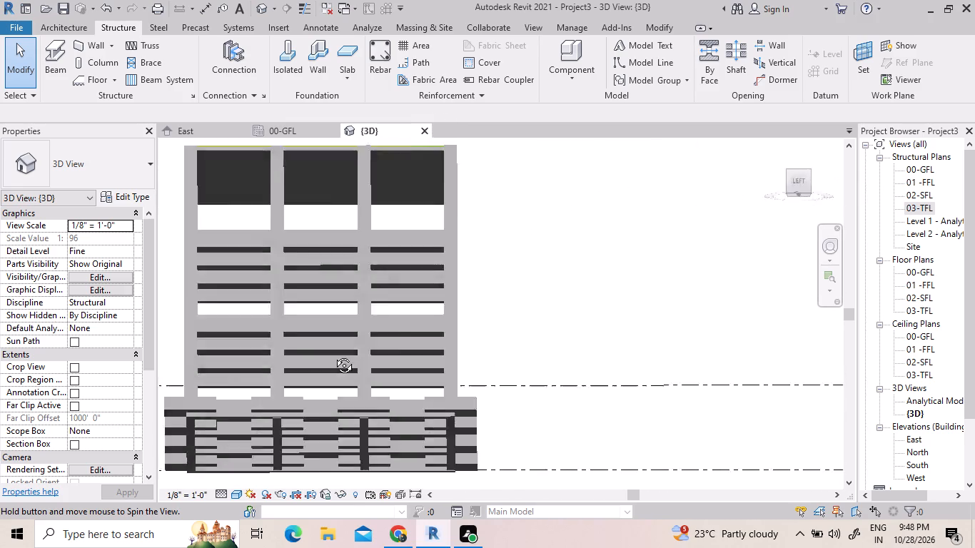
middle_click_drag(333, 355, 363, 361, "shift")
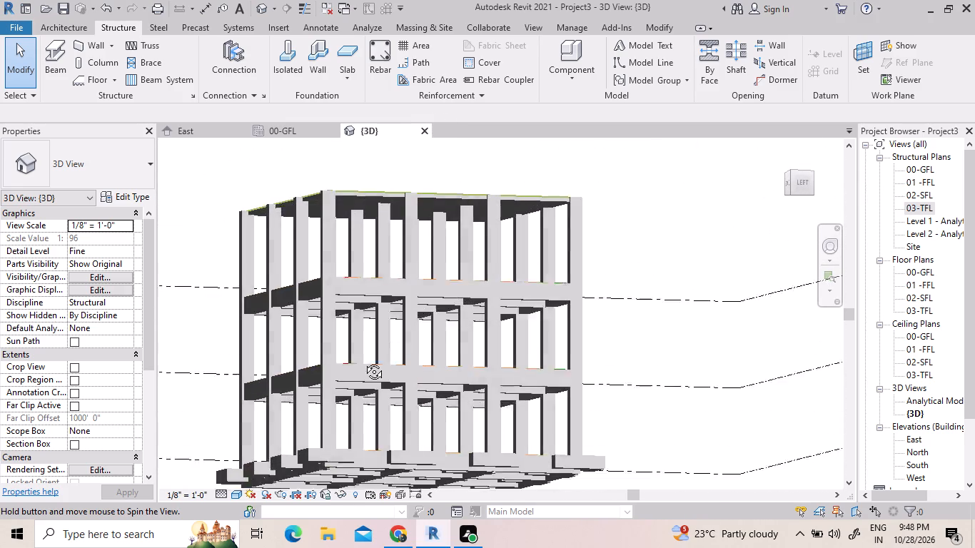
middle_click_drag(363, 361, 363, 360, "shift")
middle_click_drag(352, 406, 360, 339, "shift")
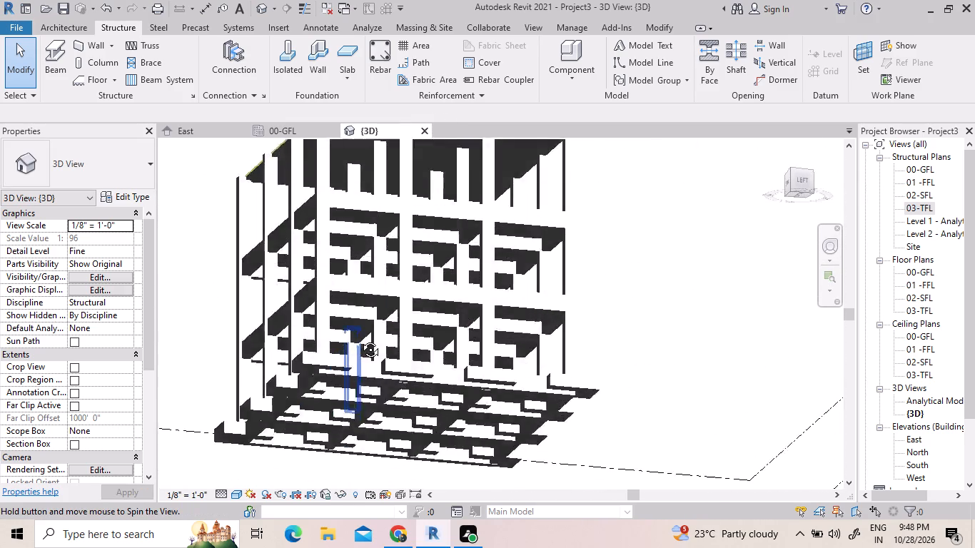
middle_click_drag(360, 339, 576, 254, "shift")
scroll(340, 369, "down", 1, "shift")
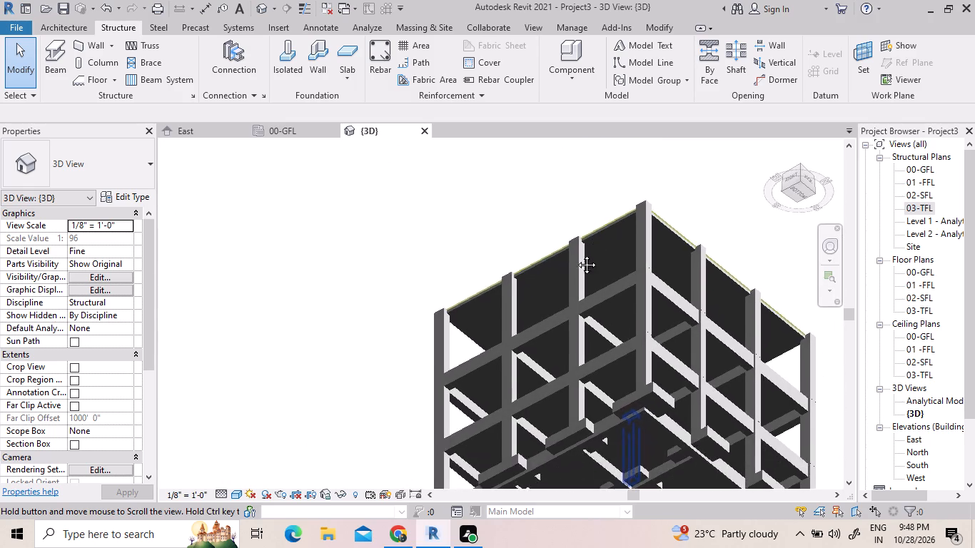
middle_click_drag(576, 254, 572, 198, "shift")
scroll(572, 197, "down", 10)
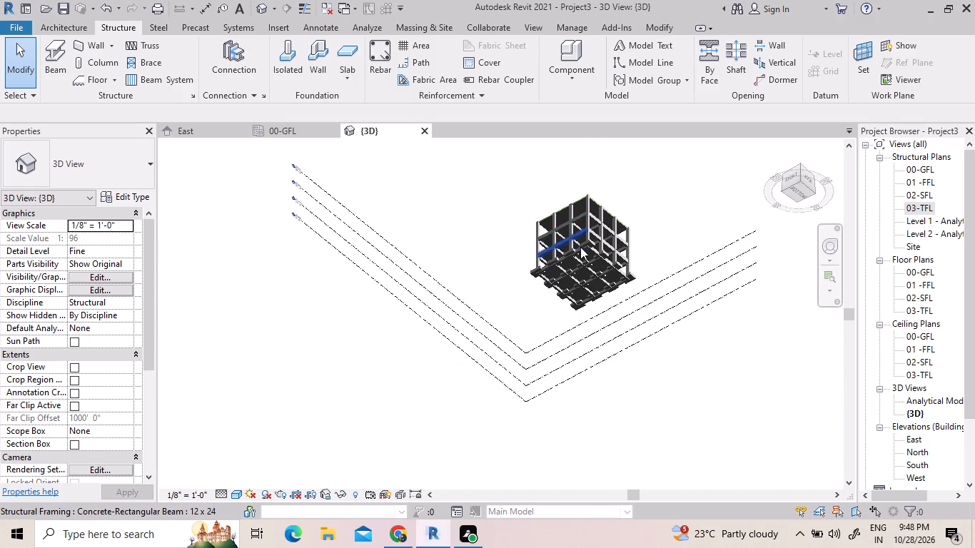
middle_click_drag(581, 246, 590, 350)
scroll(580, 245, "down", 1, "shift")
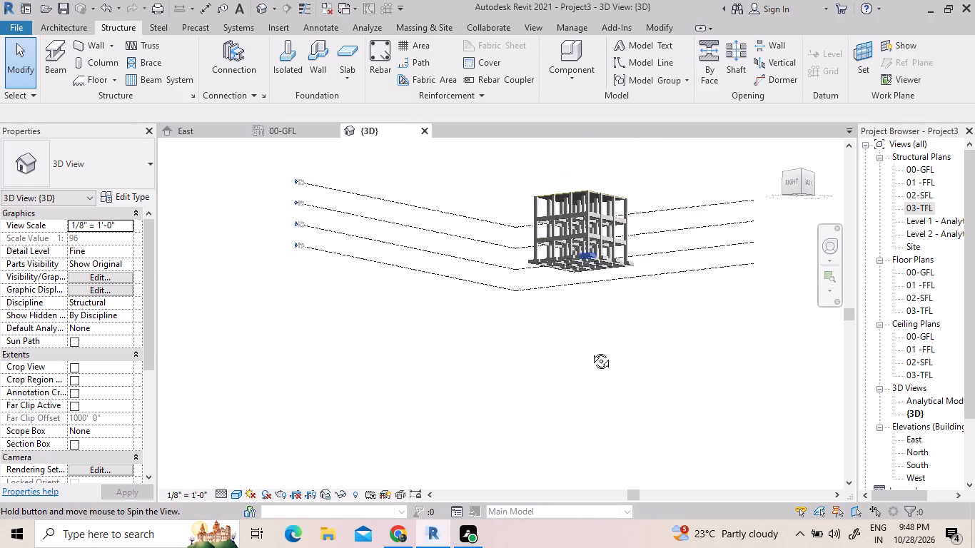
middle_click_drag(590, 350, 547, 435)
scroll(648, 189, "down", 1, "shift")
middle_click_drag(642, 194, 561, 225, "shift")
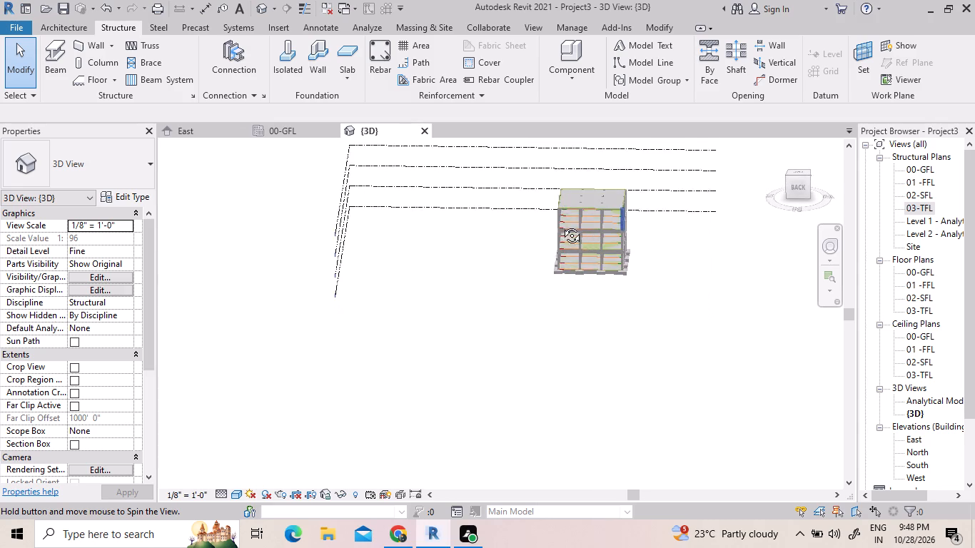
middle_click_drag(561, 225, 532, 201, "shift")
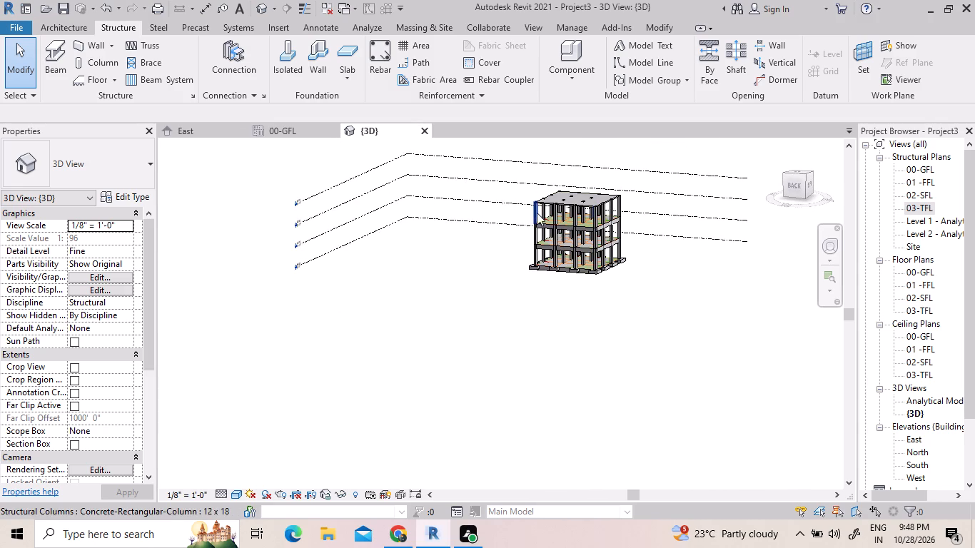
key("Escape")
Delete the 6" foundation slab at the 00-GFL level in the 3D view.
scroll(601, 267, "up", 4)
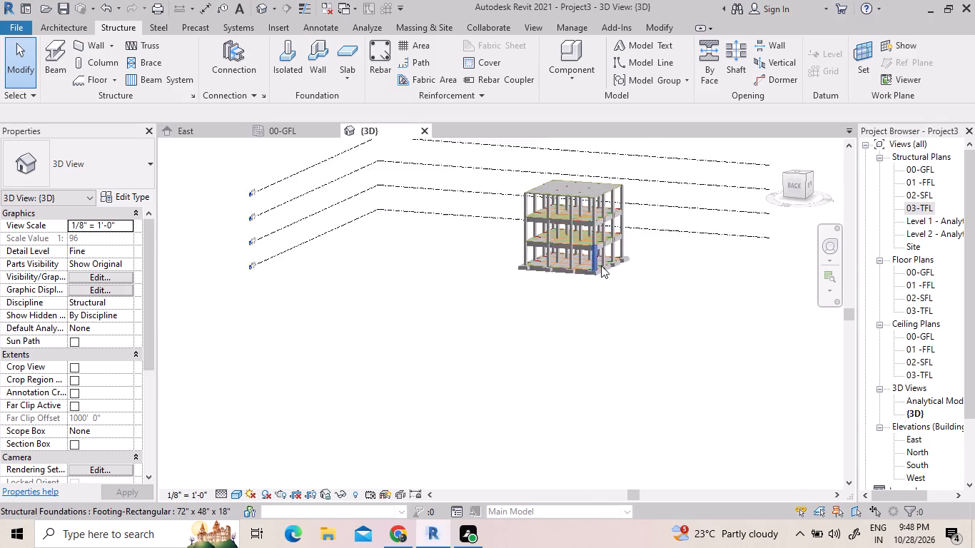
scroll(600, 266, "up", 8)
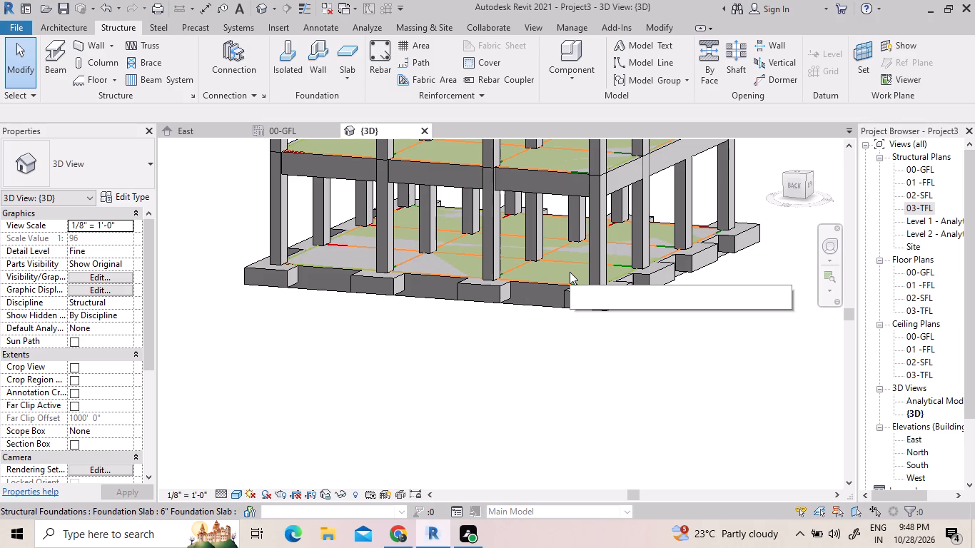
left_click(570, 272)
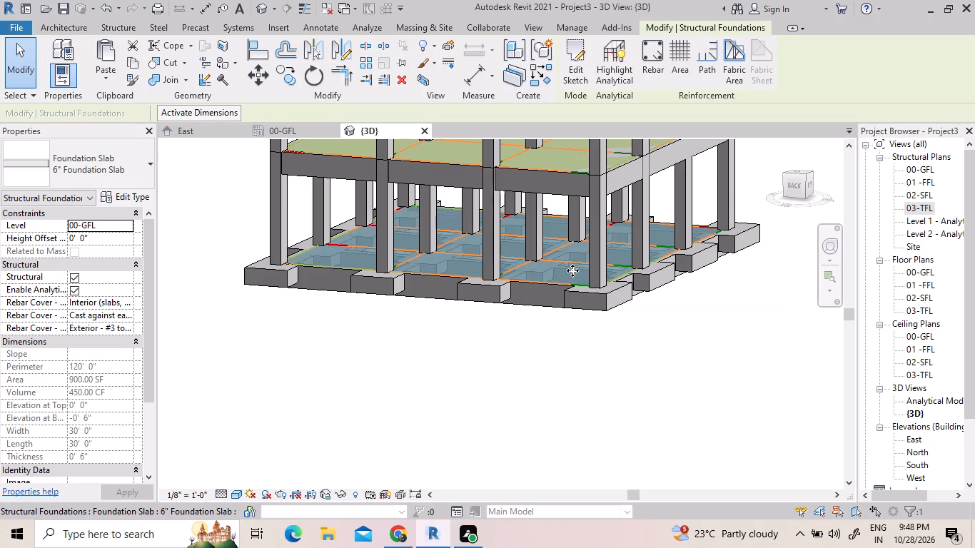
key("Delete")
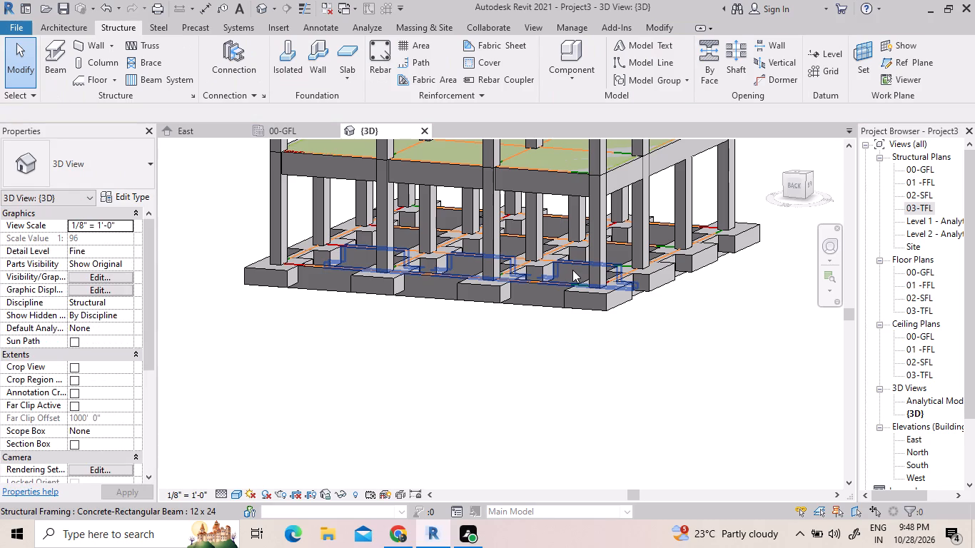
Examine the frame from several sides in the 3D view, checking the open ground level, footings and upper slabs.
scroll(625, 392, "down", 2)
middle_click_drag(517, 390, 405, 379)
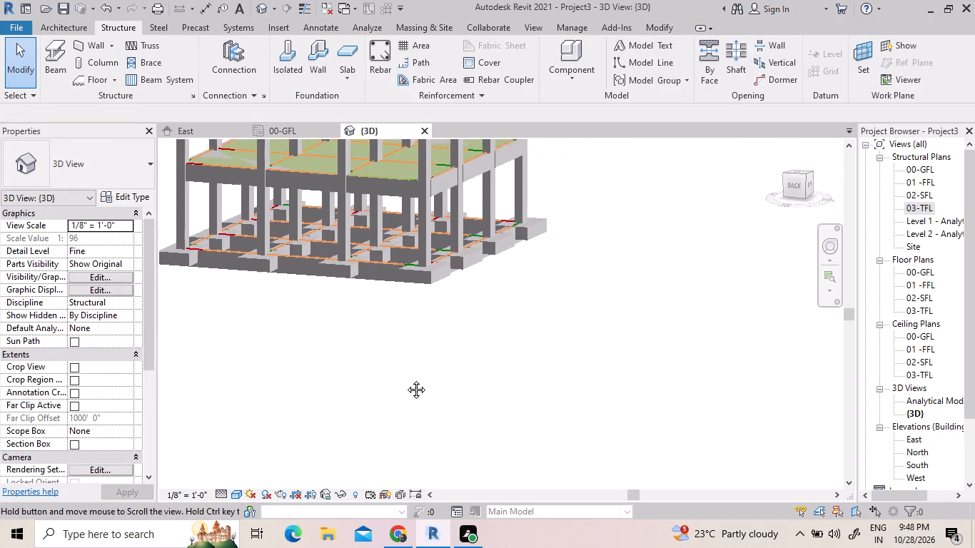
middle_click_drag(405, 379, 404, 398)
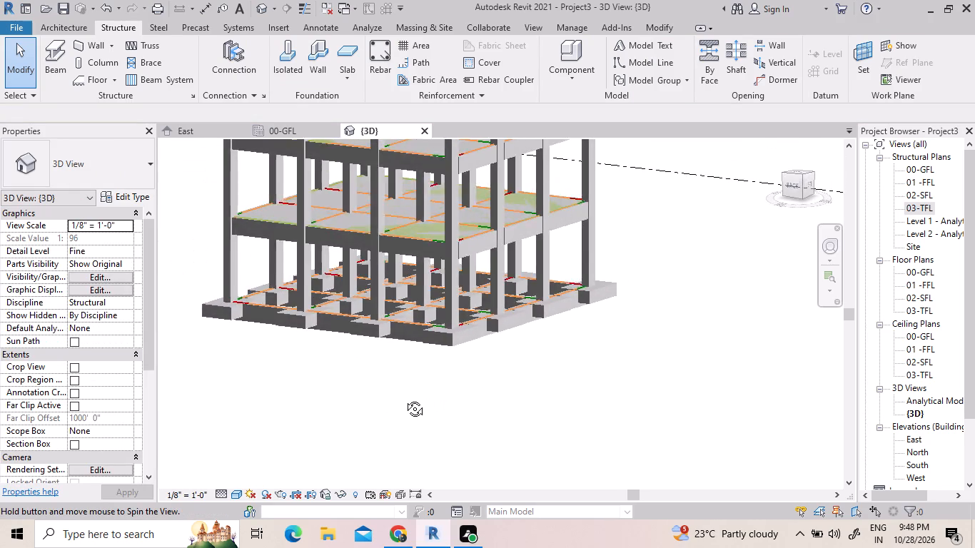
middle_click_drag(404, 398, 400, 396)
scroll(644, 318, "down", 8, "shift")
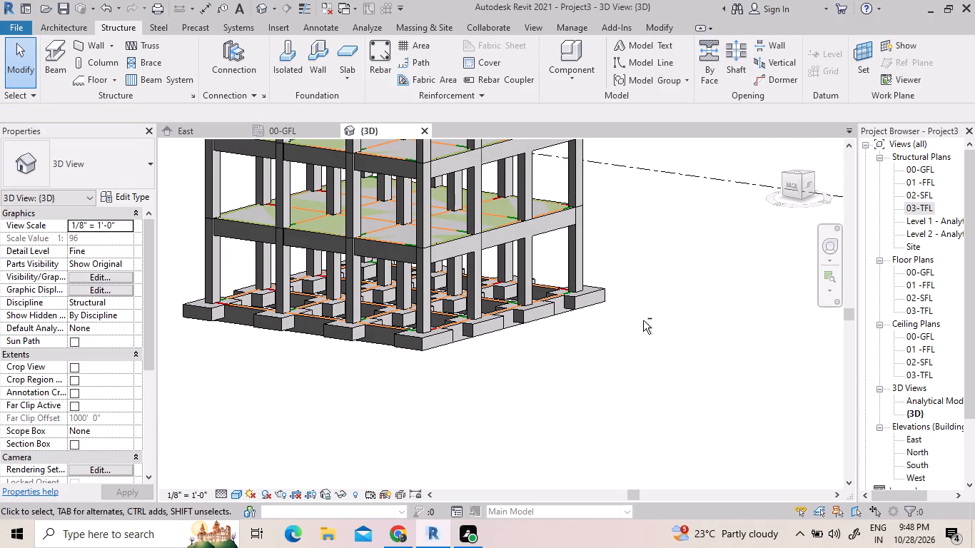
scroll(448, 295, "down", 5, "shift")
scroll(484, 365, "down", 1, "shift")
middle_click_drag(484, 365, 422, 385, "shift")
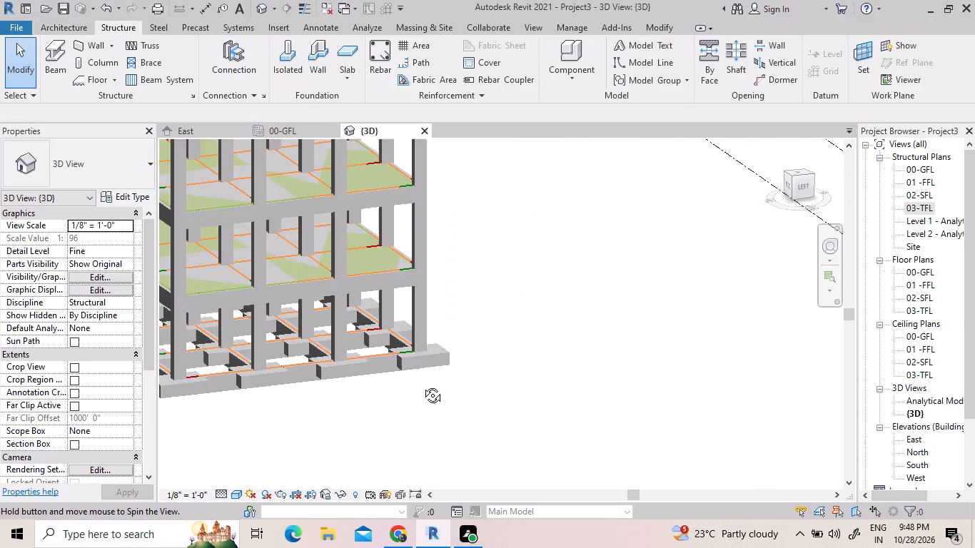
middle_click_drag(422, 385, 478, 438, "shift")
scroll(525, 431, "down", 1, "shift")
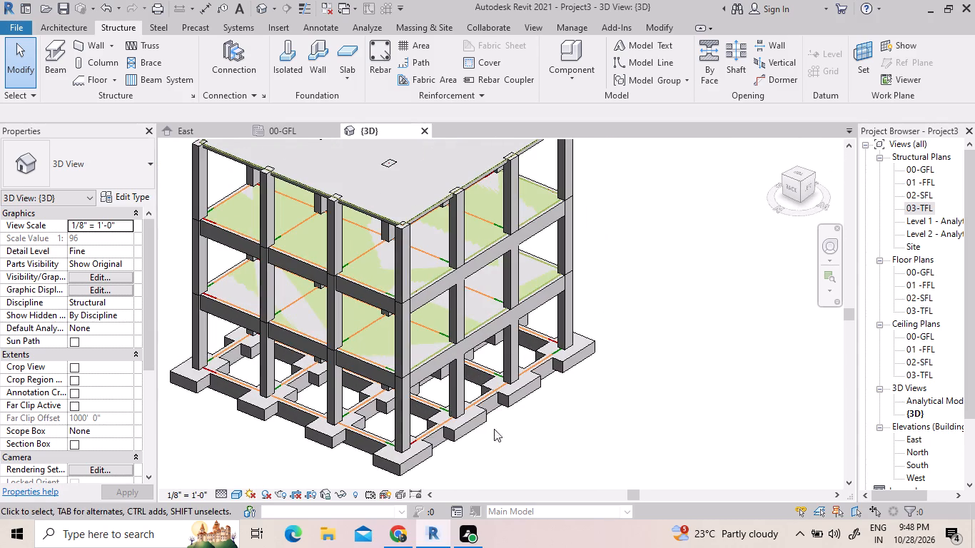
scroll(530, 393, "down", 3)
scroll(455, 434, "down", 1)
middle_click_drag(410, 465, 400, 451)
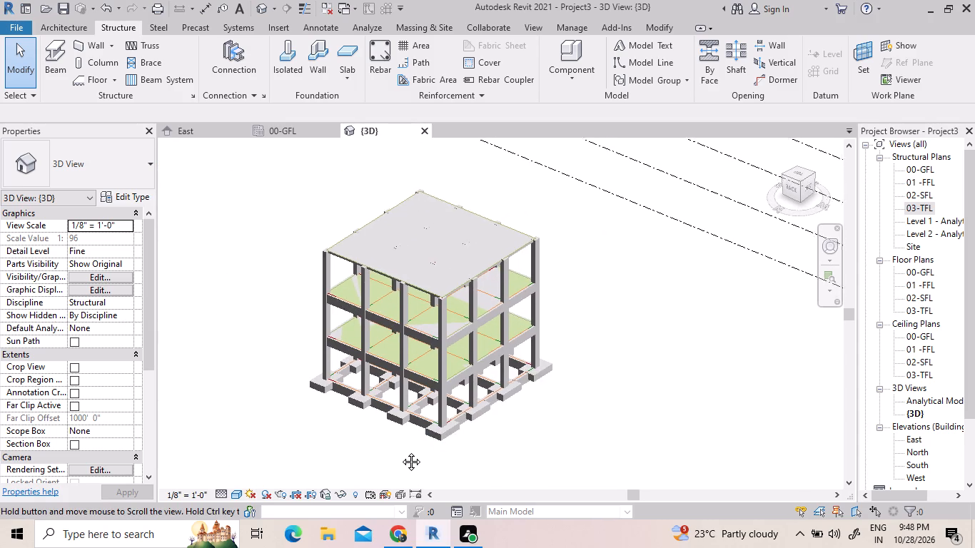
middle_click_drag(400, 451, 358, 401)
scroll(495, 368, "down", 1, "shift")
middle_click_drag(495, 367, 390, 432, "shift")
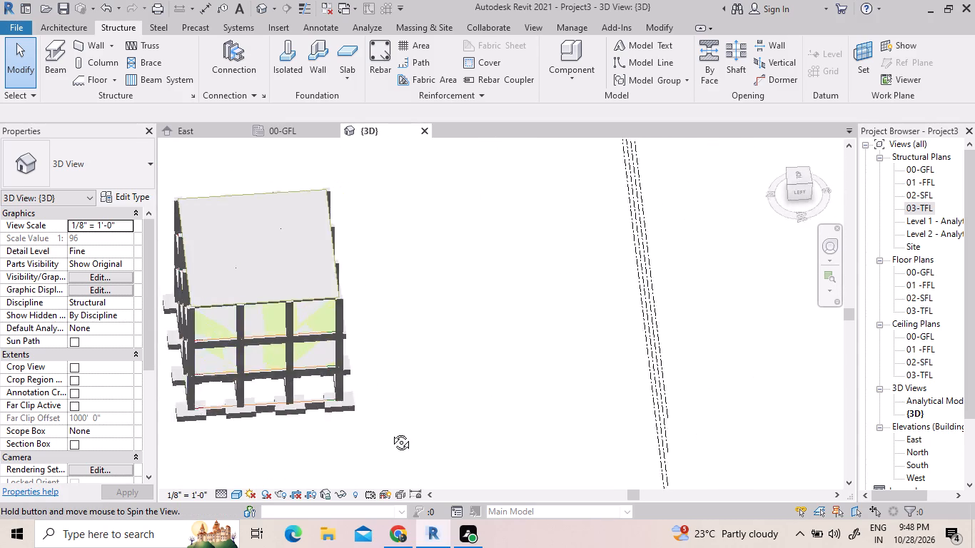
middle_click_drag(390, 432, 395, 365, "shift")
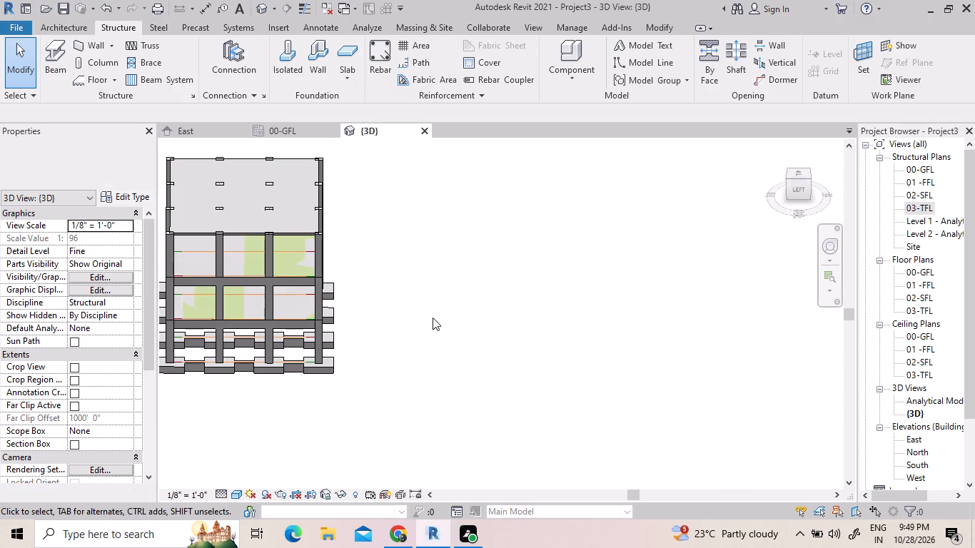
scroll(438, 313, "down", 1)
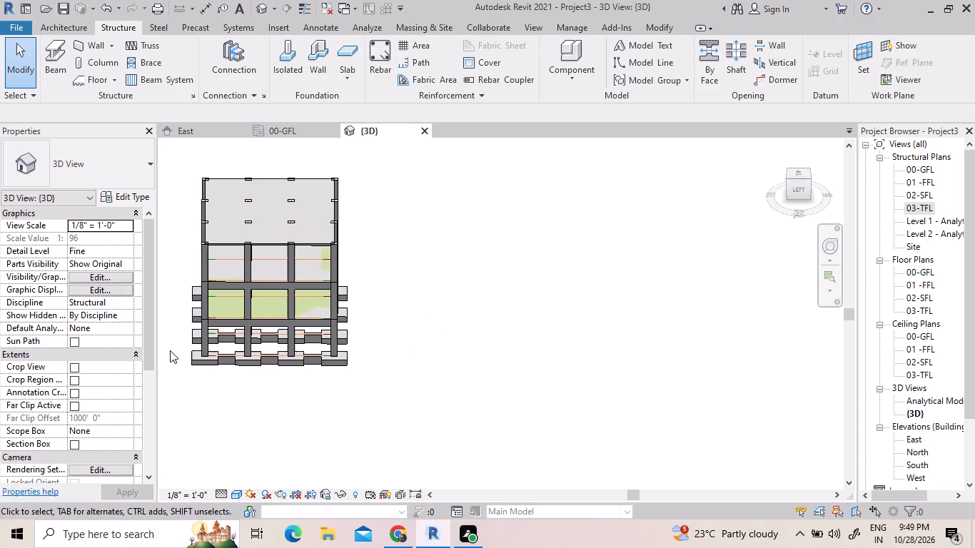
middle_click_drag(170, 350, 286, 333, "shift")
scroll(204, 382, "down", 1, "shift")
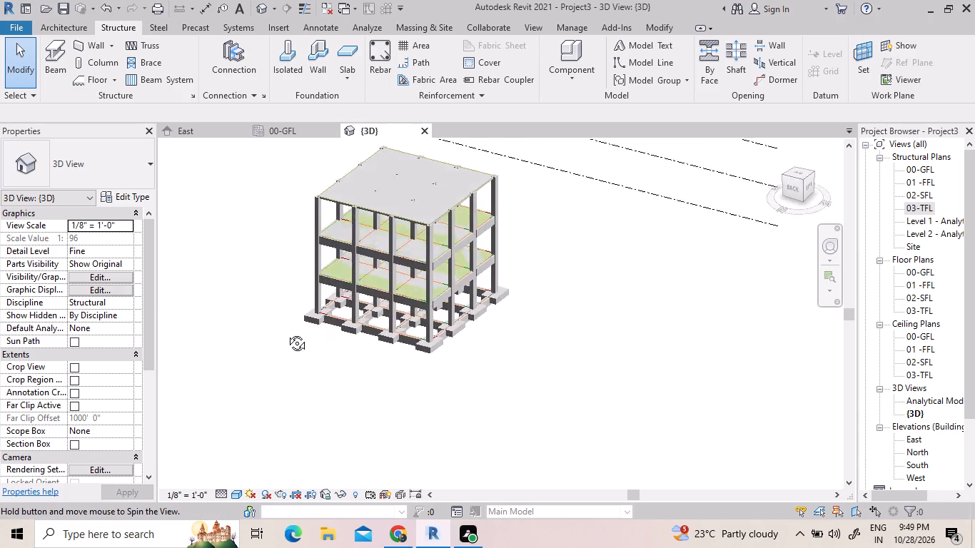
middle_click_drag(286, 333, 261, 309, "shift")
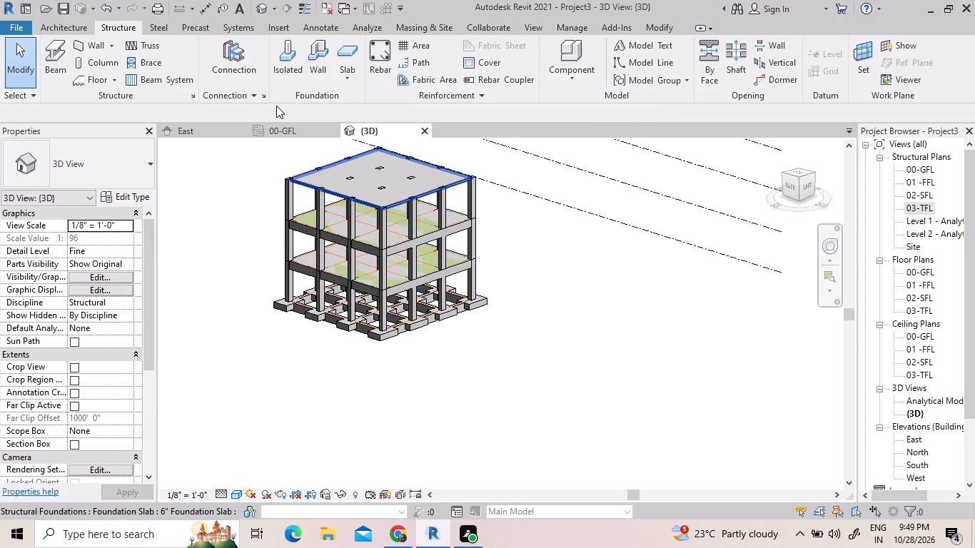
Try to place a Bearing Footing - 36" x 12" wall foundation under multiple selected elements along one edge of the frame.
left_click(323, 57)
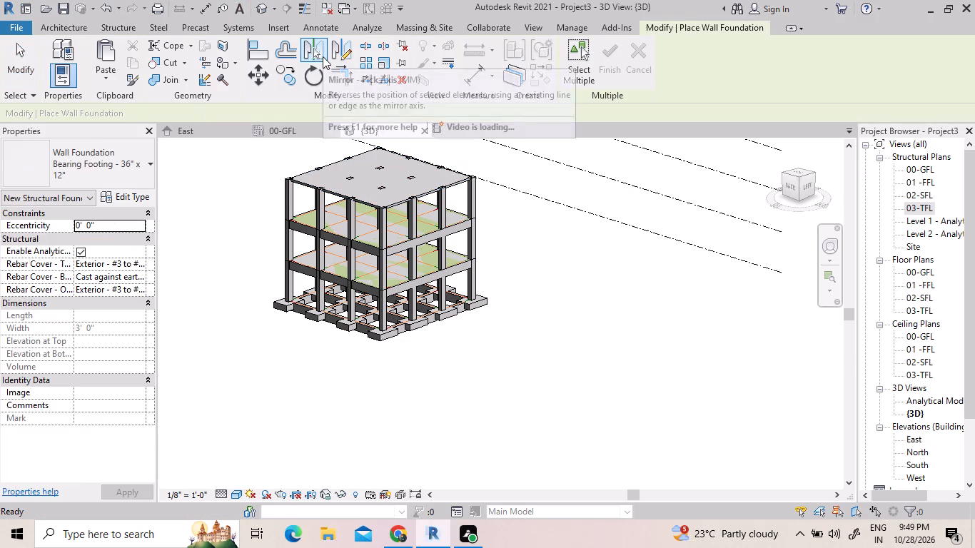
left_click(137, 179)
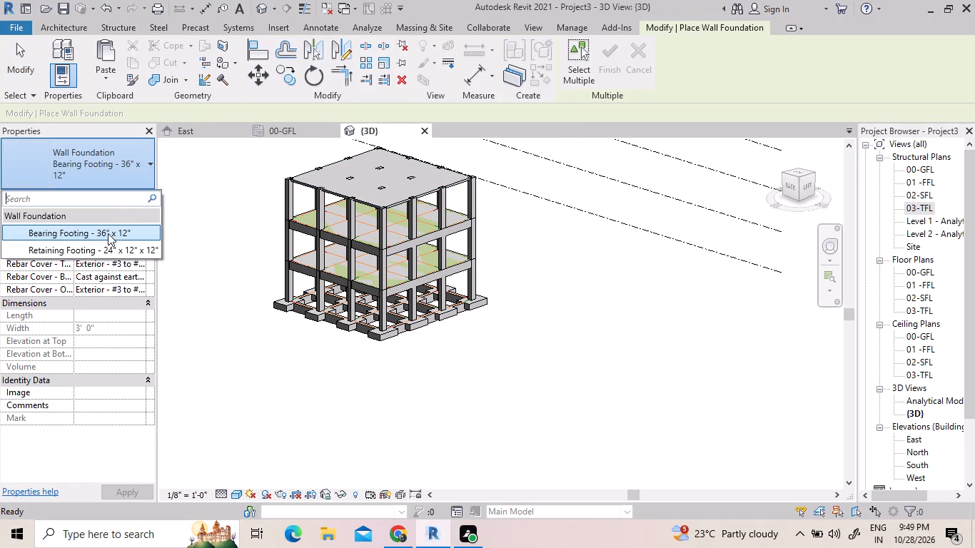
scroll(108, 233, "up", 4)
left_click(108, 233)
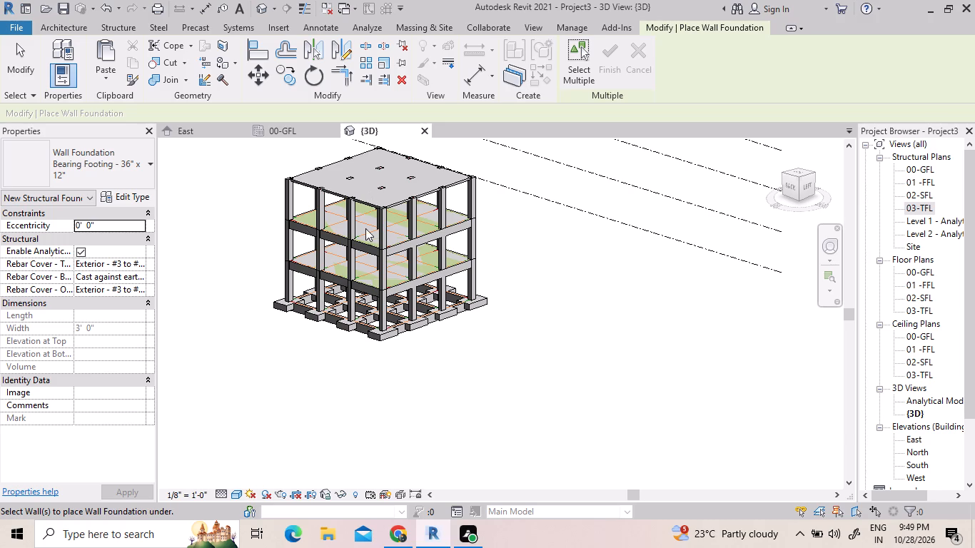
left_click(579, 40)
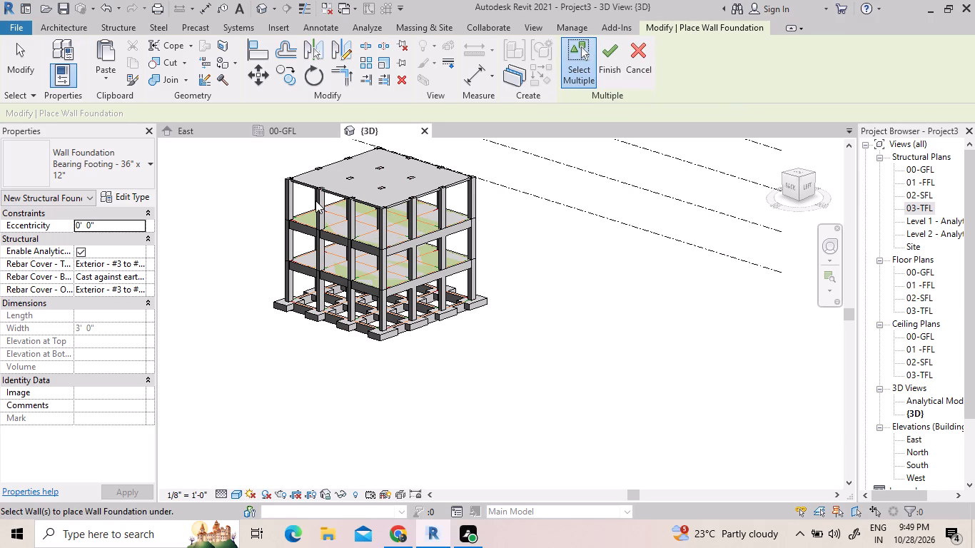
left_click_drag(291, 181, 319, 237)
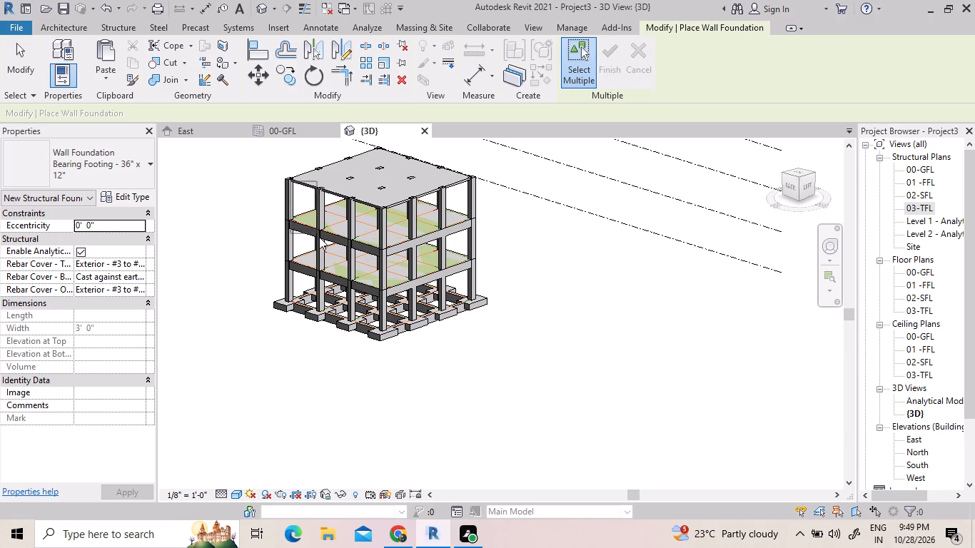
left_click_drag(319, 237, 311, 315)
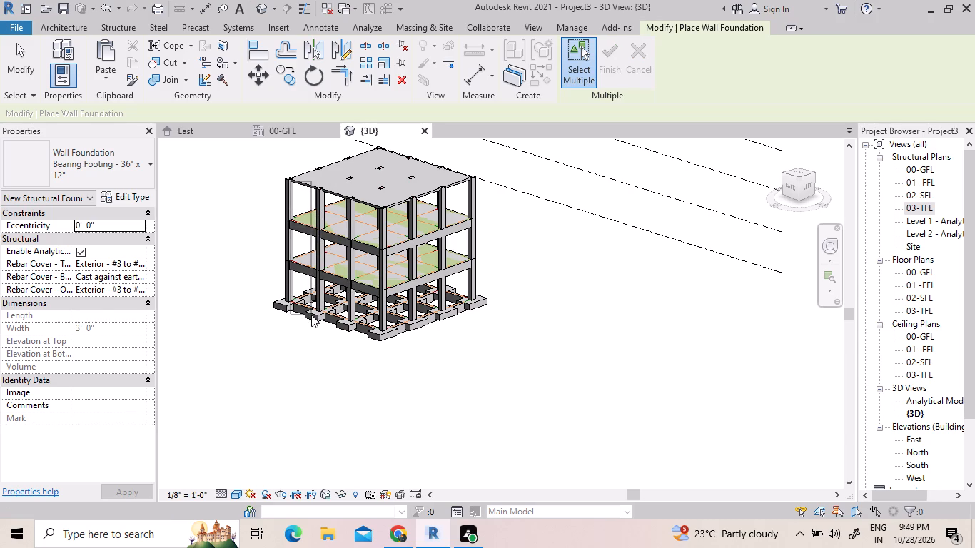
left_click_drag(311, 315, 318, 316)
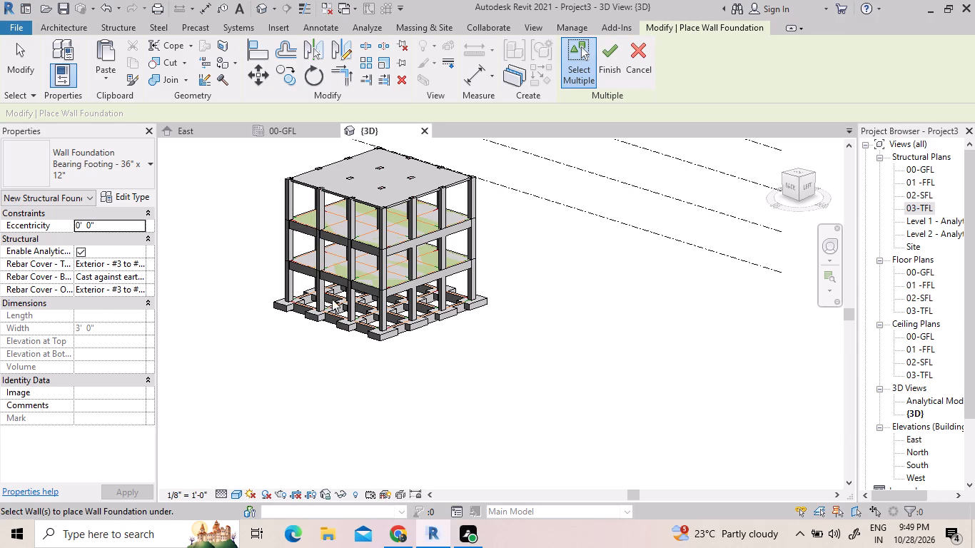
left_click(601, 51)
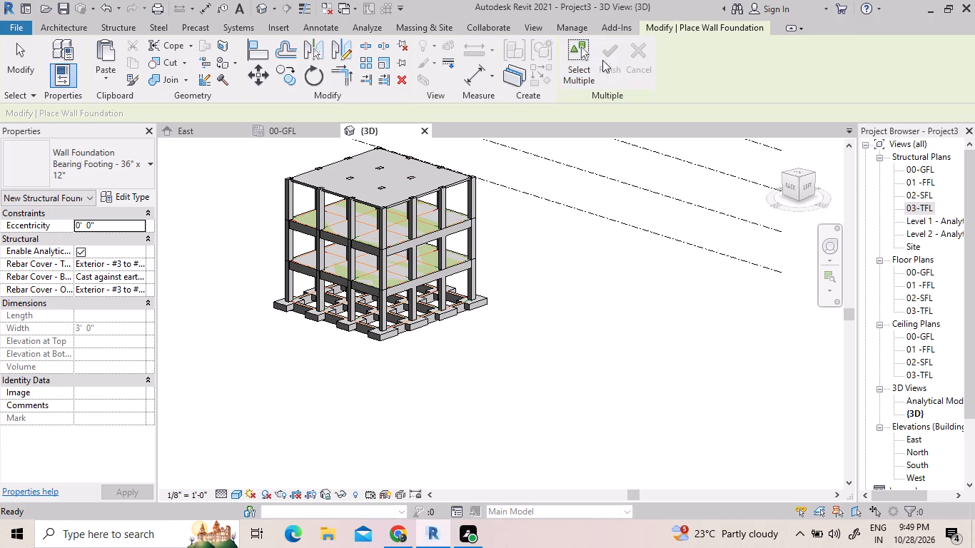
Examine the footing and beam layout in the 00-GFL structural plan and the whole frame from several sides in 3D.
left_click(286, 133)
scroll(355, 253, "down", 2)
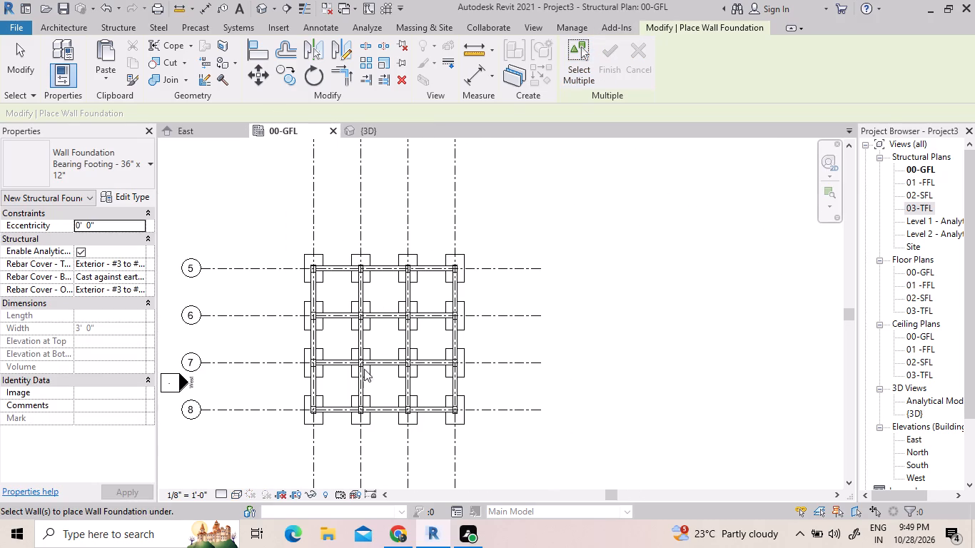
scroll(348, 386, "up", 3)
left_click(348, 137)
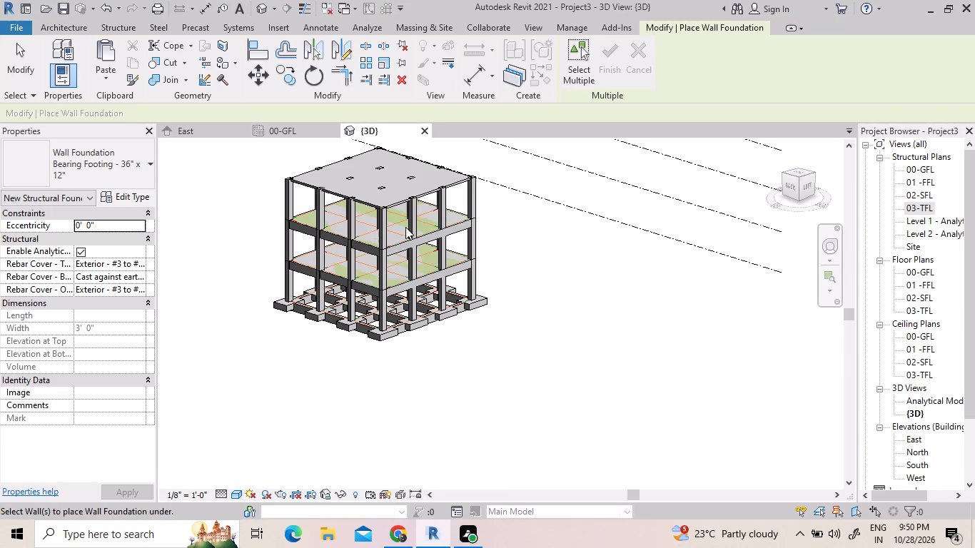
scroll(454, 305, "down", 2)
middle_click_drag(454, 305, 404, 415)
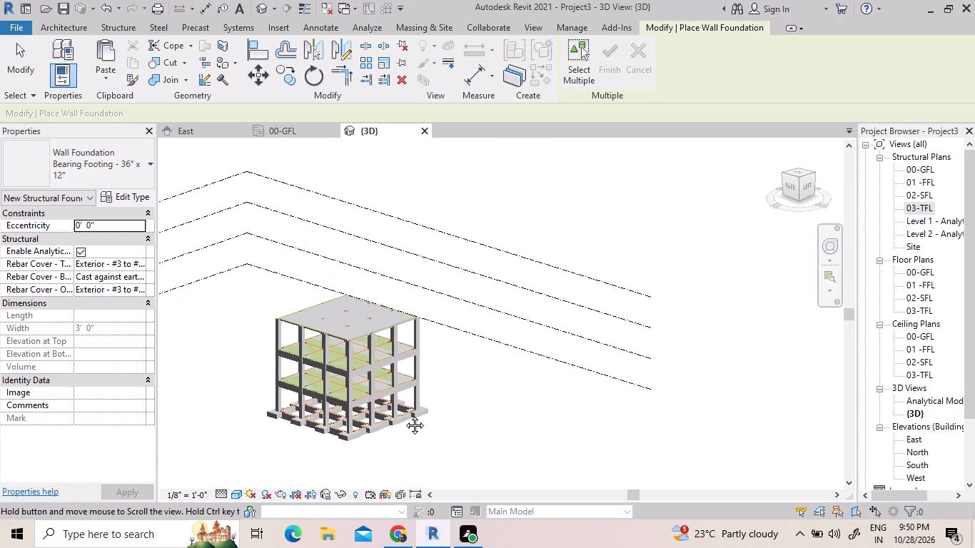
middle_click_drag(404, 415, 308, 326)
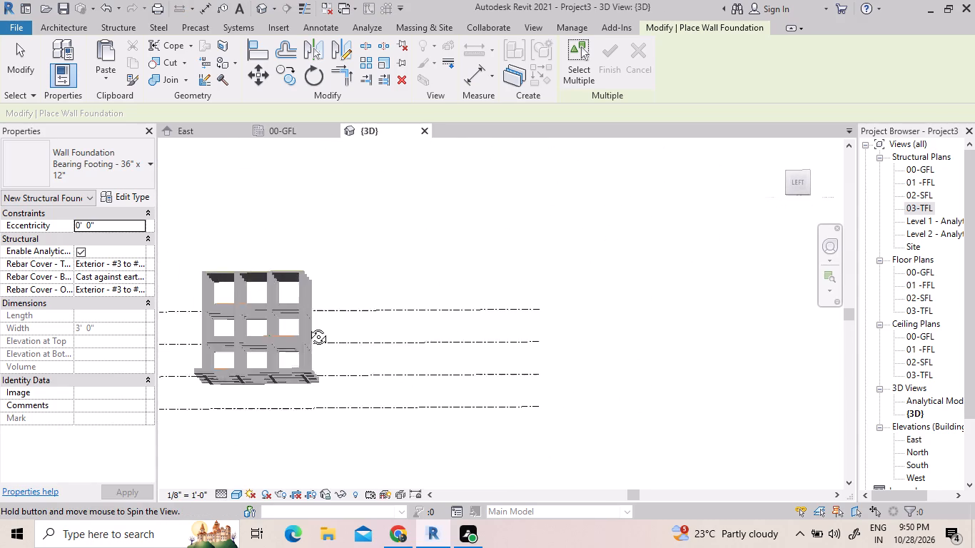
middle_click_drag(308, 326, 249, 399)
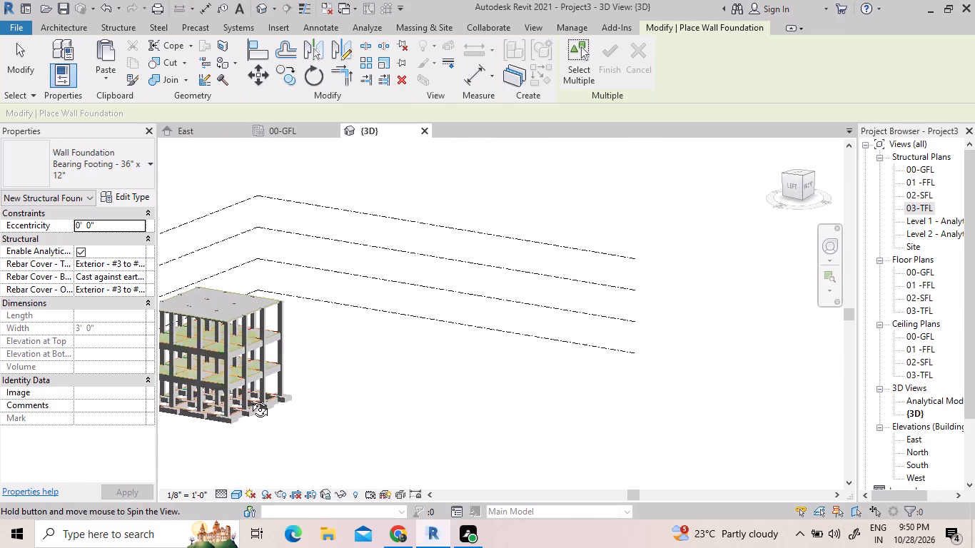
middle_click_drag(249, 399, 248, 398)
middle_click_drag(323, 352, 803, 328)
scroll(330, 351, "down", 1)
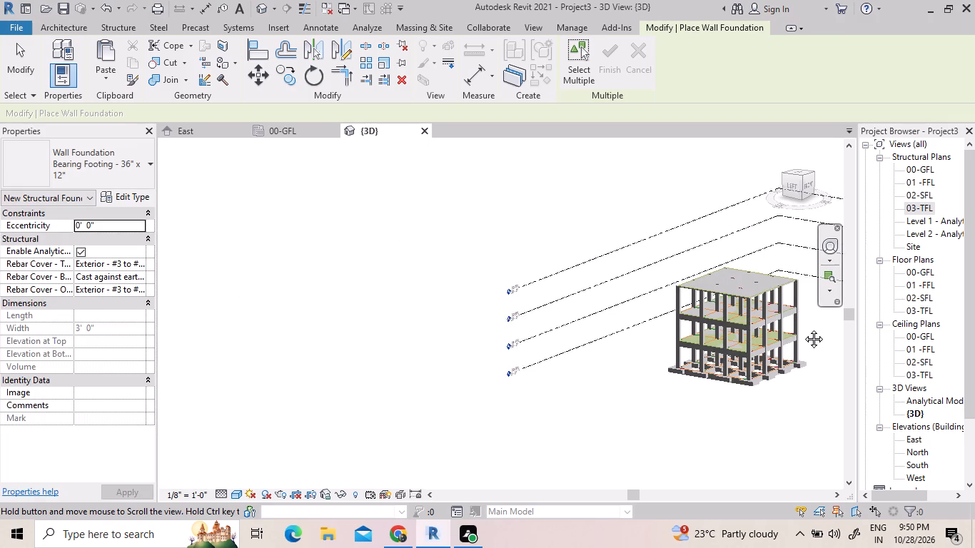
middle_click_drag(803, 328, 777, 330)
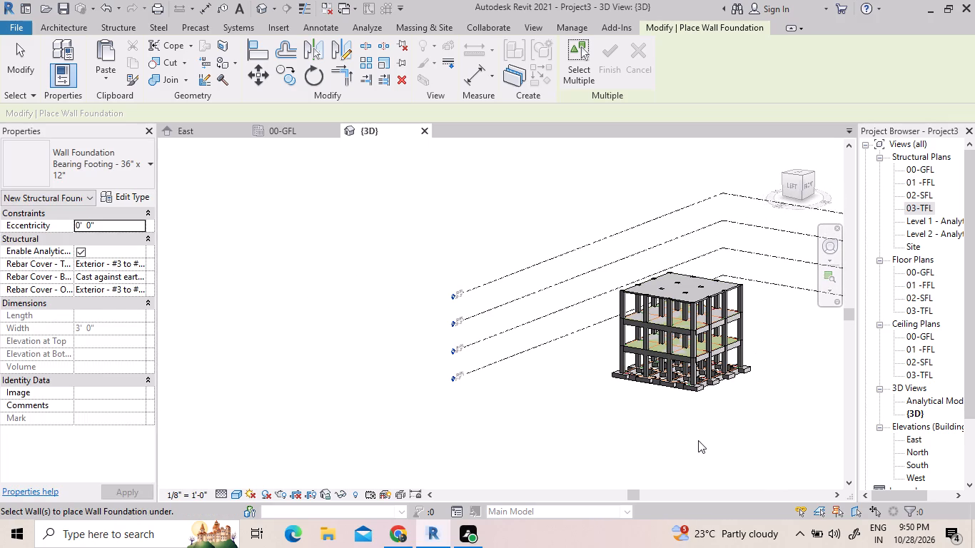
middle_click_drag(712, 419, 605, 363, "shift")
scroll(712, 419, "down", 1, "shift")
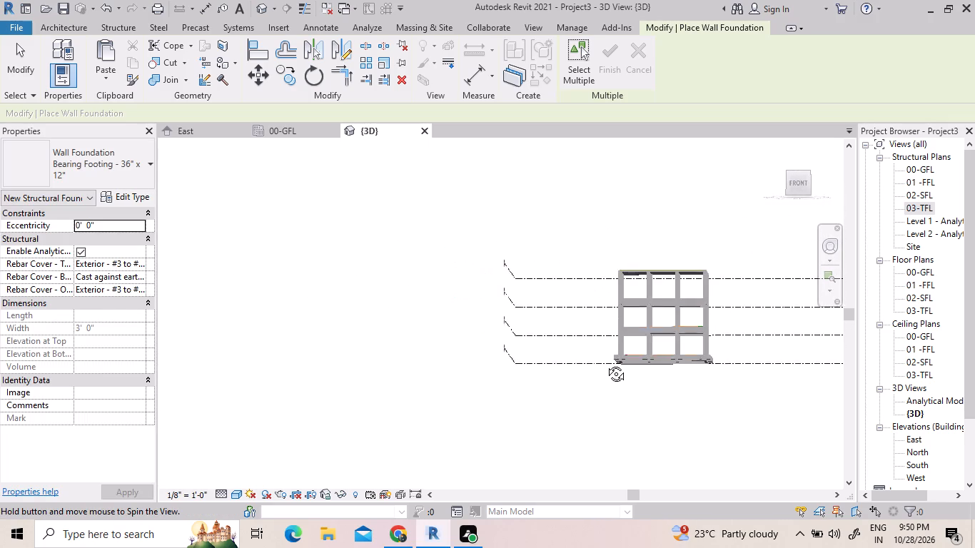
middle_click_drag(605, 363, 645, 390, "shift")
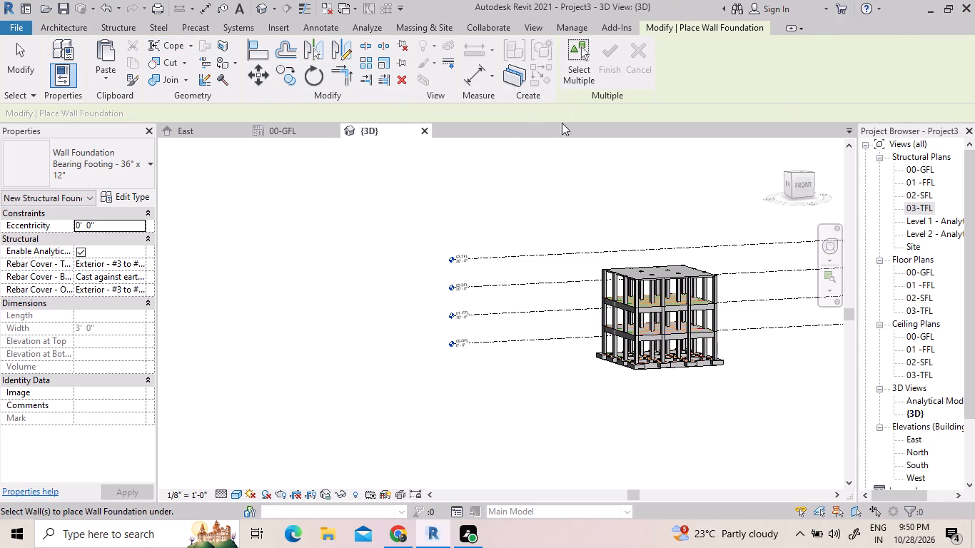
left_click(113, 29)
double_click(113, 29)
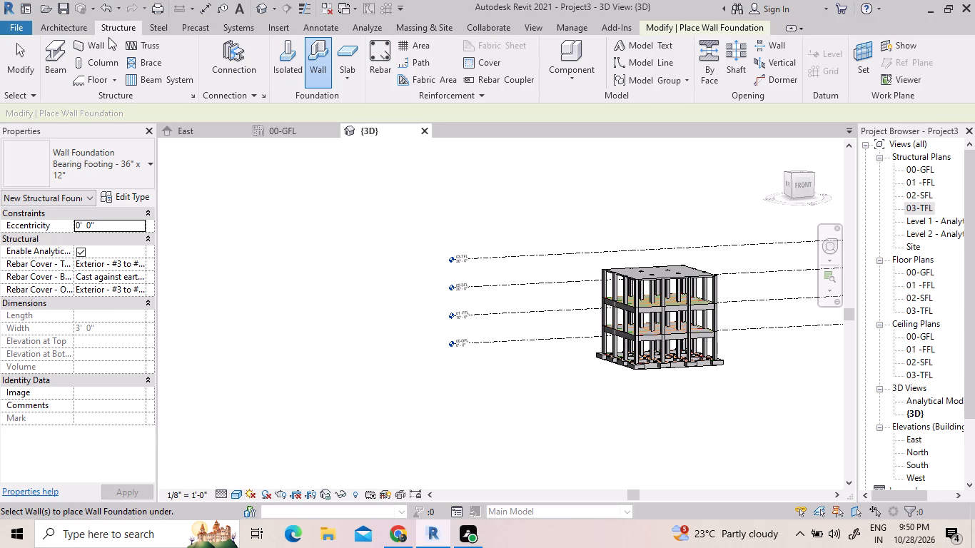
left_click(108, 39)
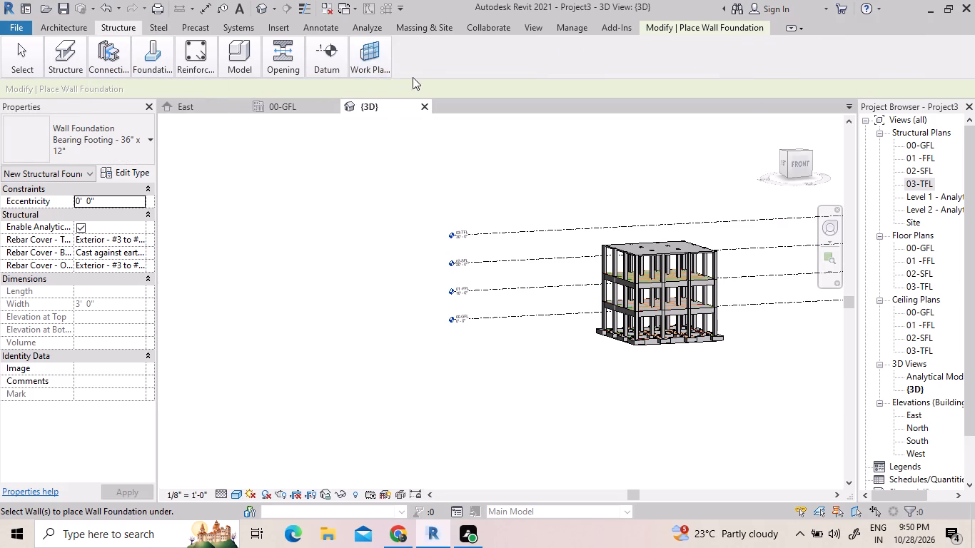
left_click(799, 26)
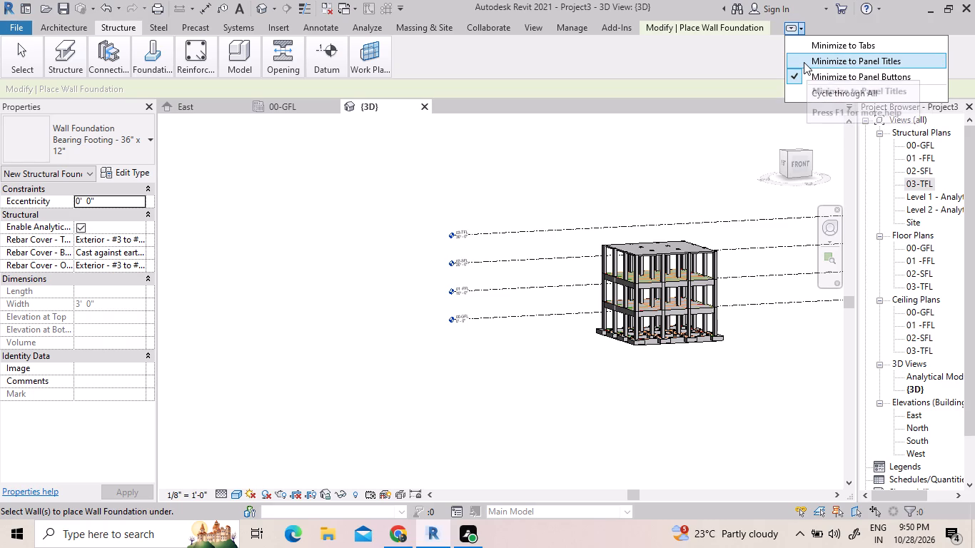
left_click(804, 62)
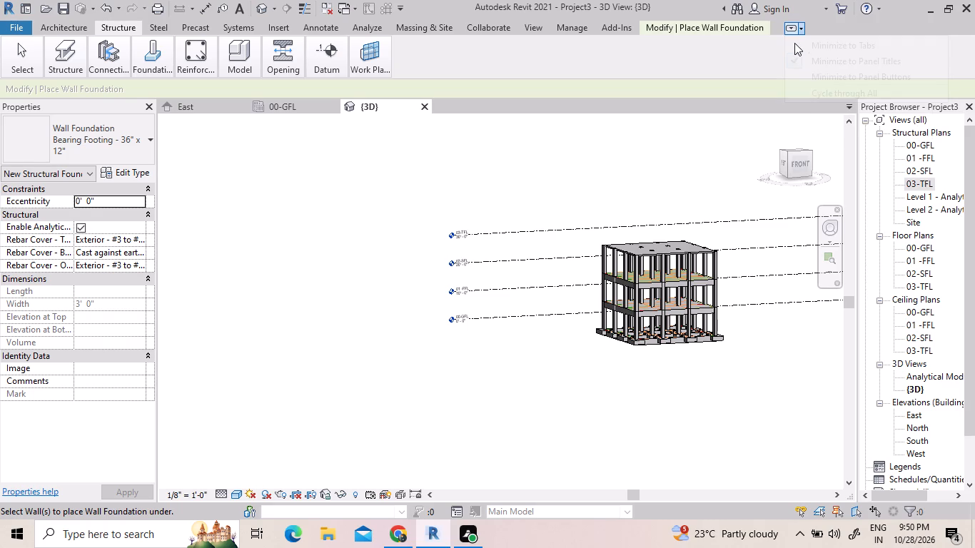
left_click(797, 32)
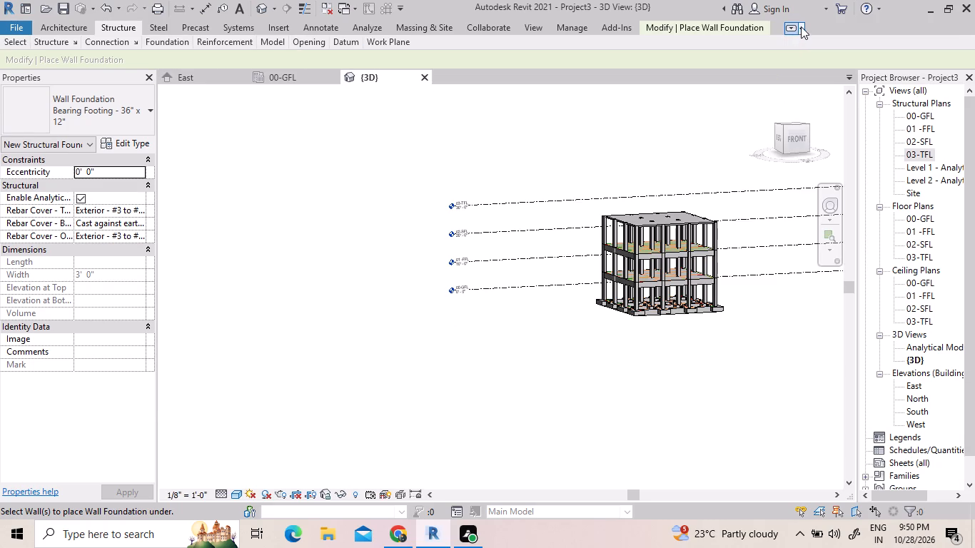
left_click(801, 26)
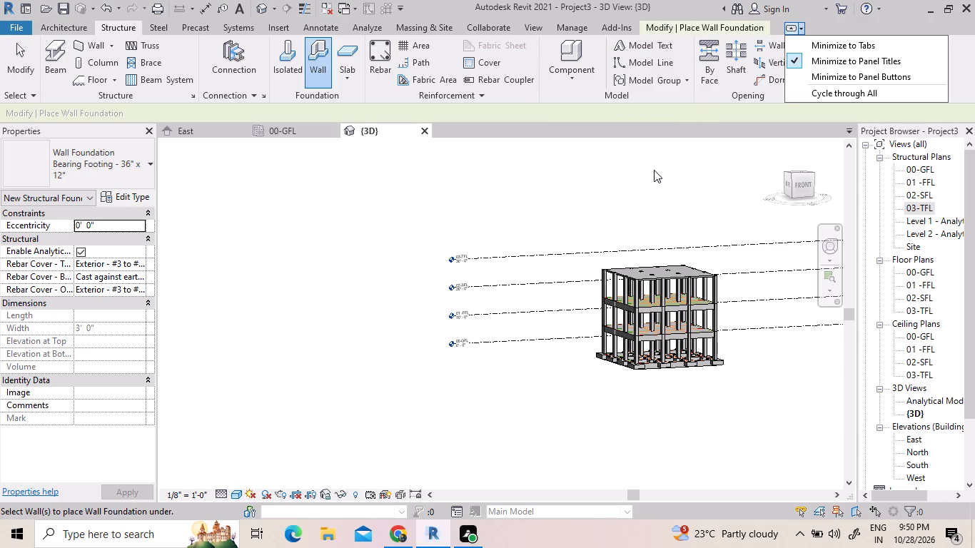
Examine the frame in the 3D view from its front and right sides, including the levels, upper slabs, columns and footings.
scroll(654, 170, "down", 1)
scroll(630, 285, "down", 1, "shift")
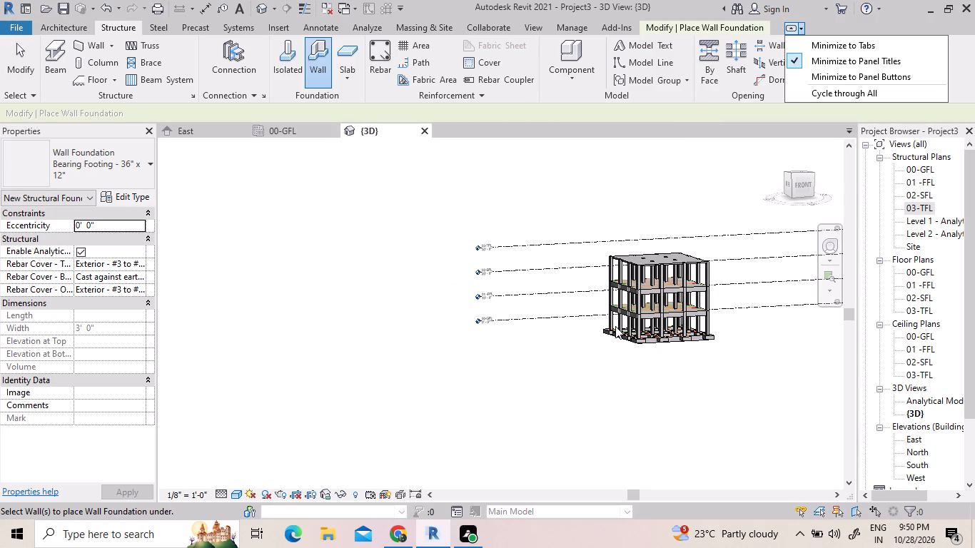
middle_click_drag(615, 326, 483, 322, "shift")
scroll(615, 326, "down", 1, "shift")
left_click_drag(562, 343, 657, 412, "shift")
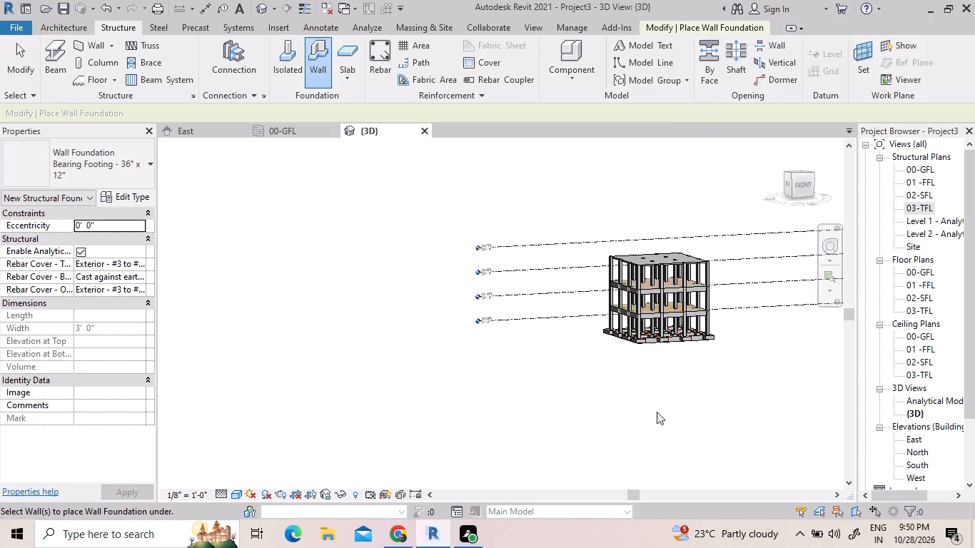
left_click_drag(657, 412, 697, 381, "shift")
scroll(718, 344, "down", 5)
middle_click_drag(717, 344, 645, 350)
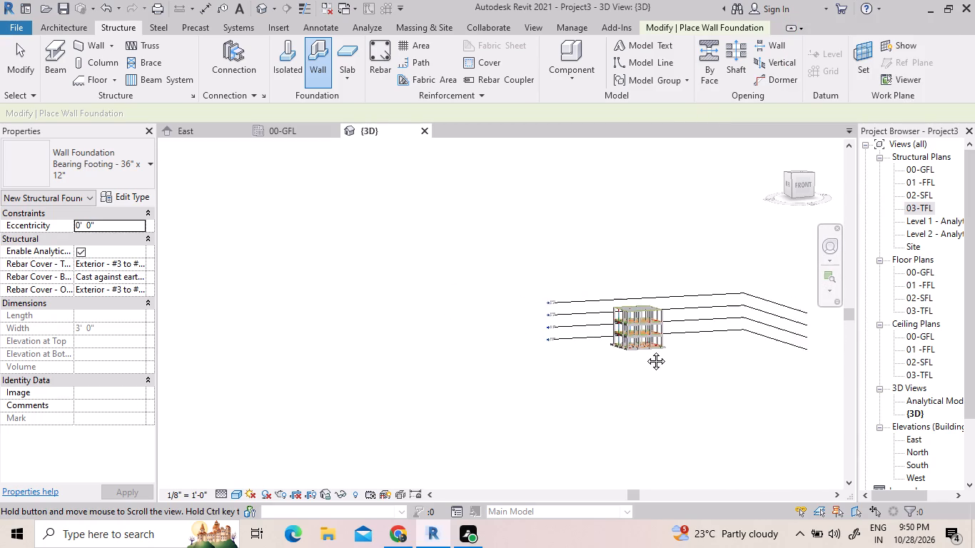
middle_click_drag(645, 350, 475, 331)
middle_click_drag(477, 330, 454, 343, "shift")
scroll(477, 330, "down", 1, "shift")
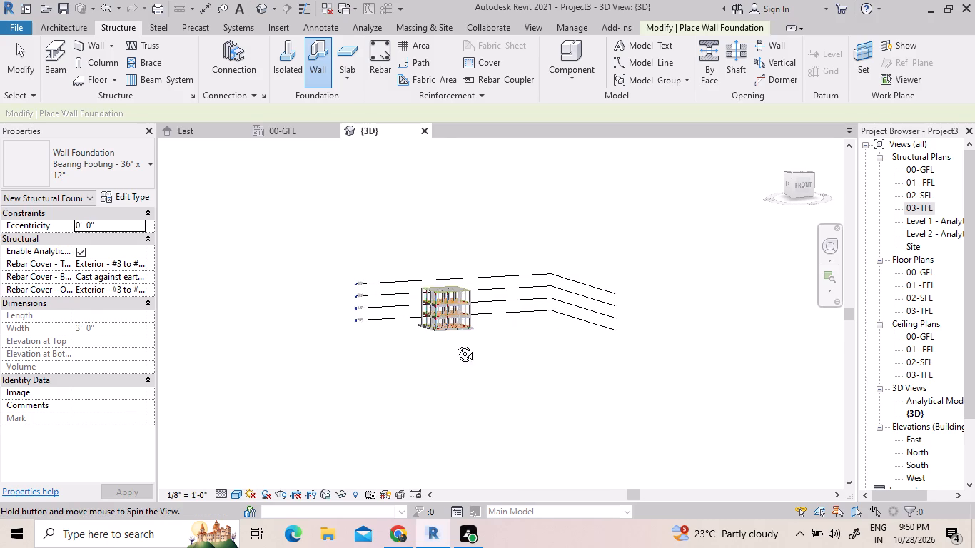
middle_click_drag(454, 343, 465, 315, "shift")
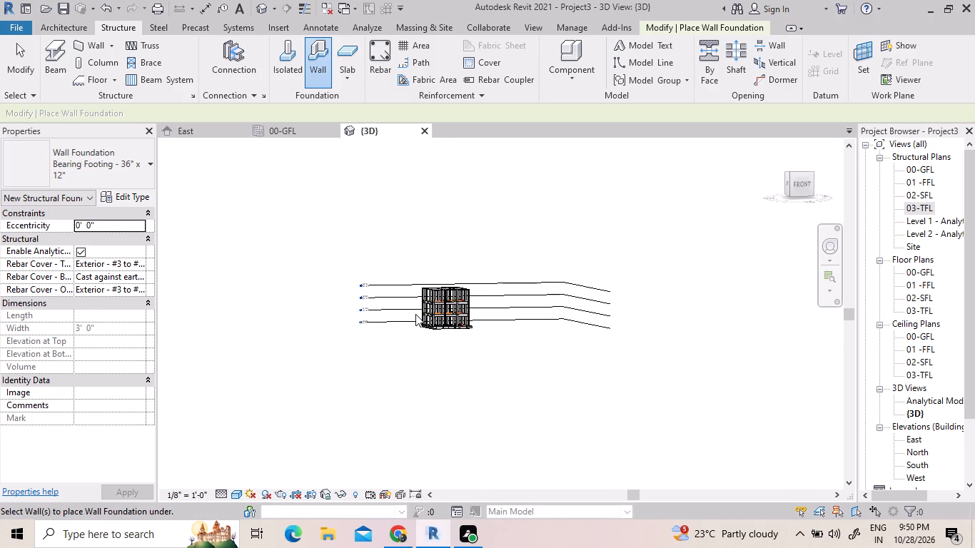
middle_click_drag(545, 324, 423, 354)
scroll(543, 325, "down", 1, "shift")
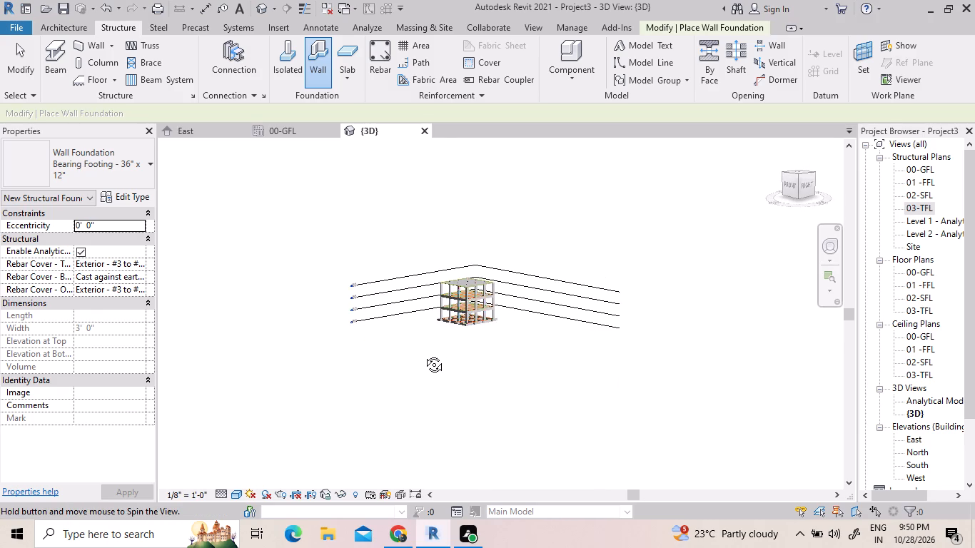
middle_click_drag(423, 354, 428, 340)
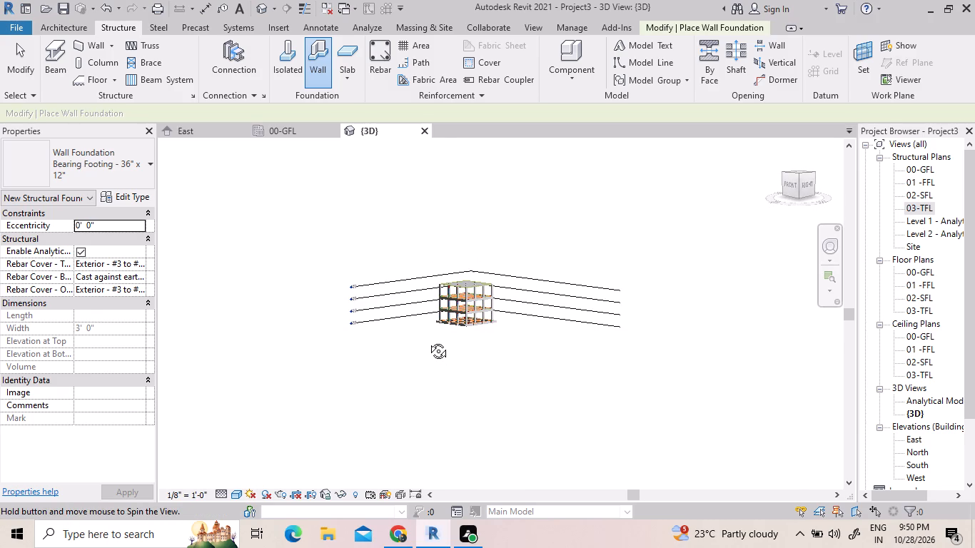
middle_click_drag(428, 340, 427, 340)
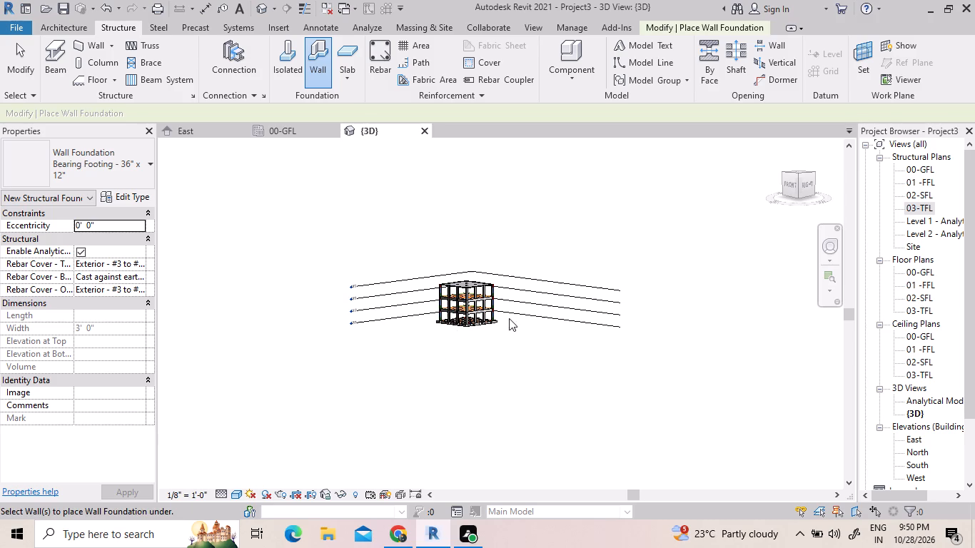
scroll(473, 290, "up", 10)
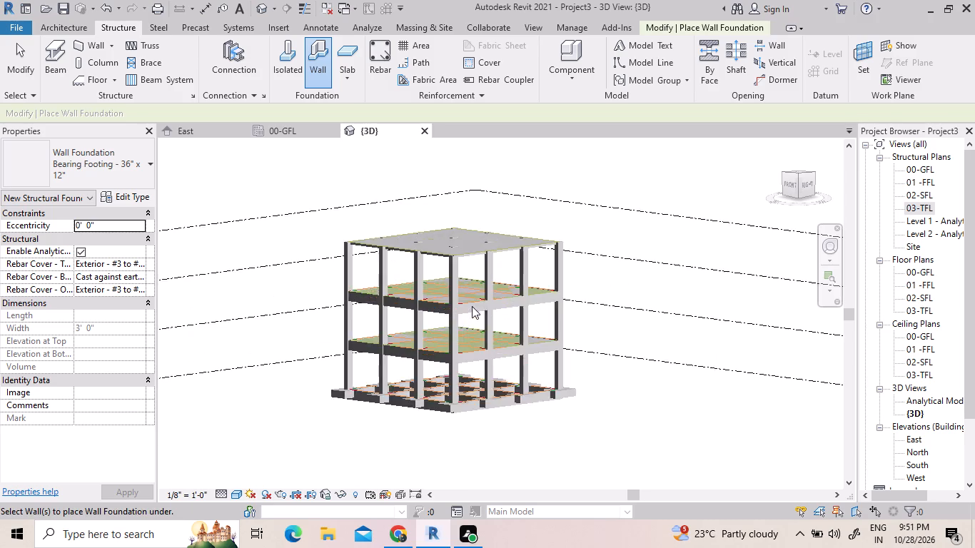
scroll(472, 306, "up", 5)
scroll(472, 306, "down", 4)
scroll(440, 446, "up", 4)
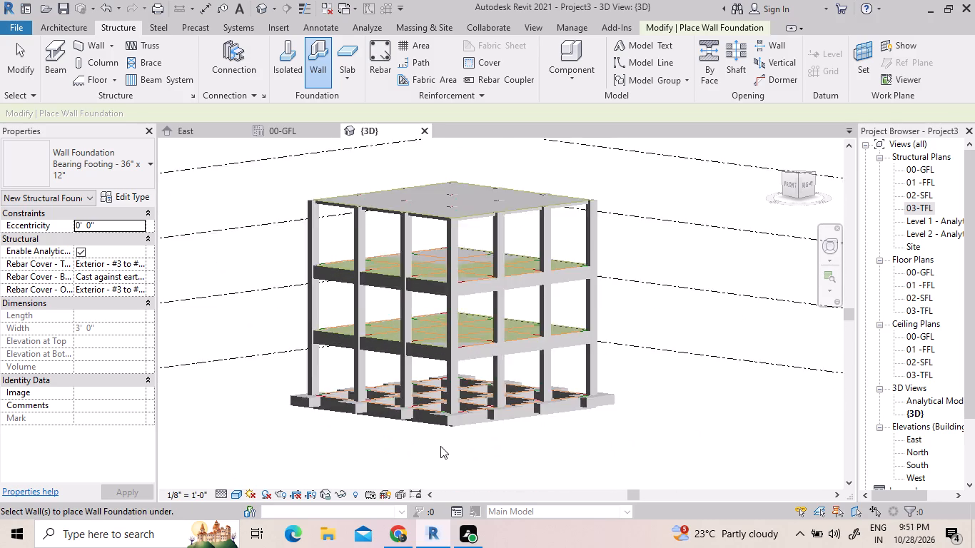
scroll(402, 343, "down", 2)
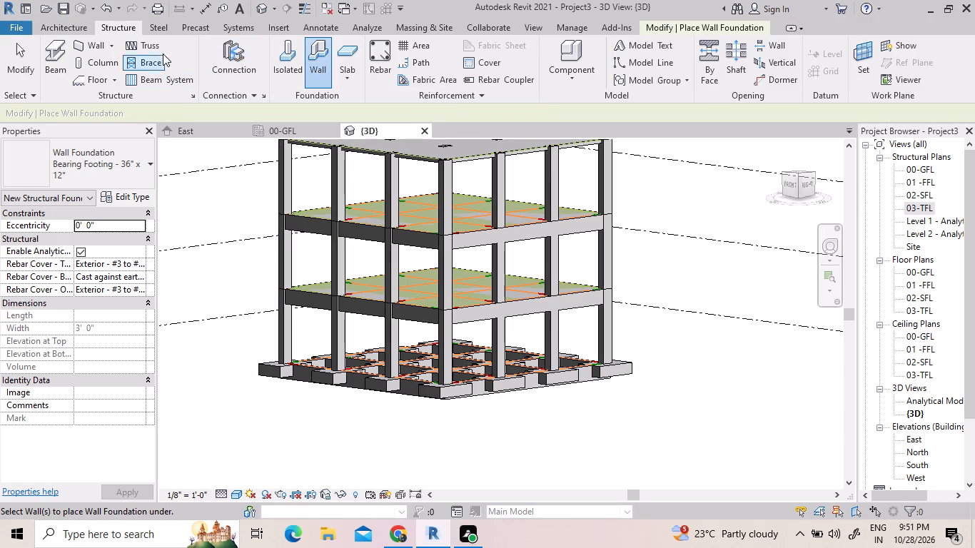
In the 00-GFL structural plan, draw a 10' Generic - 8" structural wall, height to 03-TFL, wall centerline, along grid 5 from the northwest corner column.
left_click(100, 44)
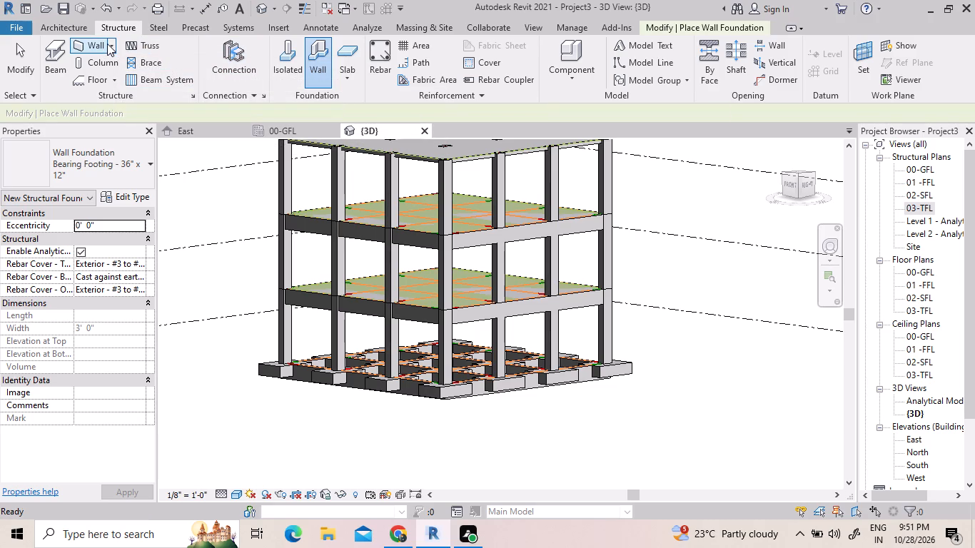
left_click(107, 44)
left_click(113, 47)
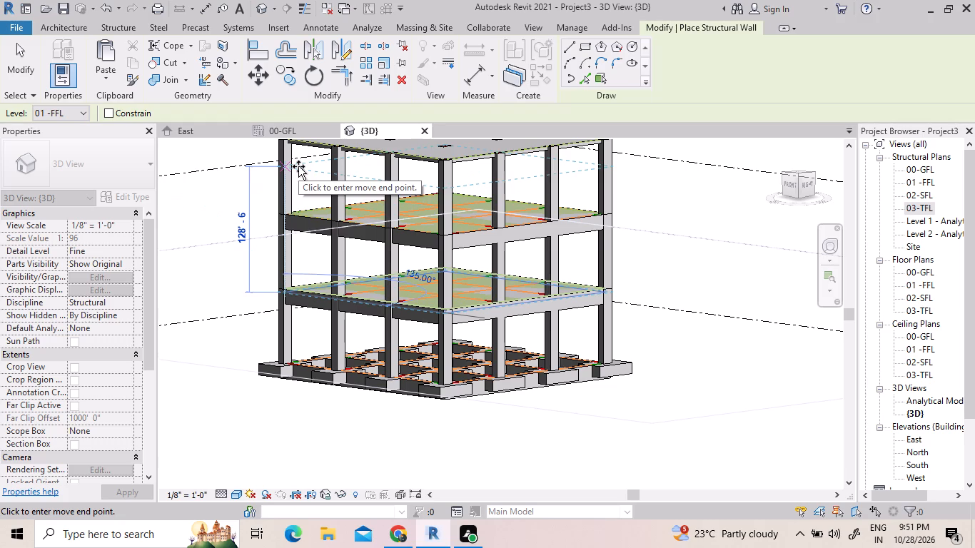
left_click(281, 129)
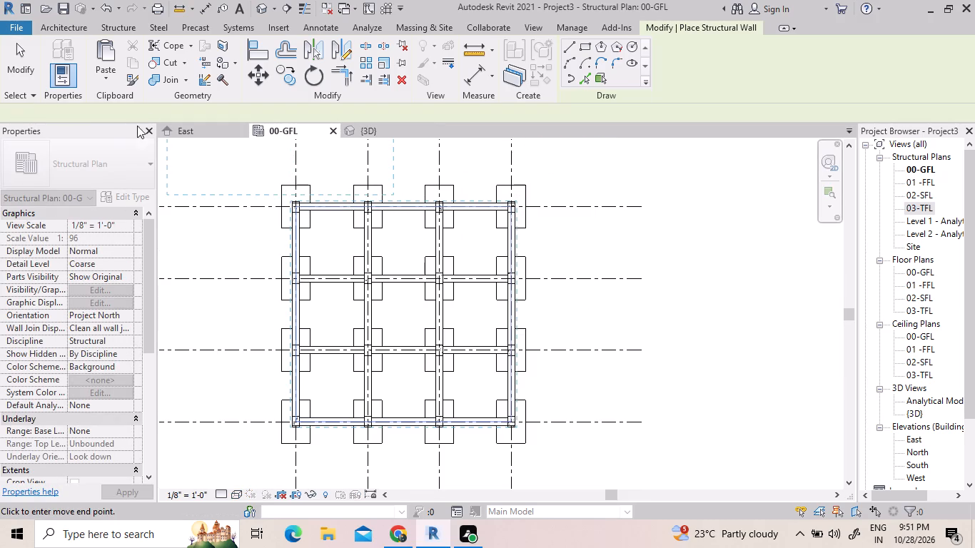
left_click(106, 27)
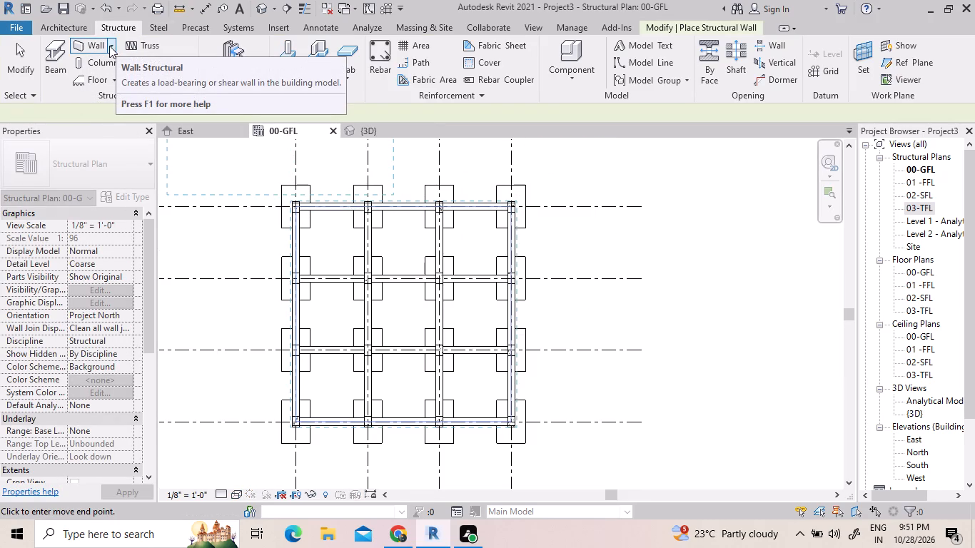
left_click(109, 46)
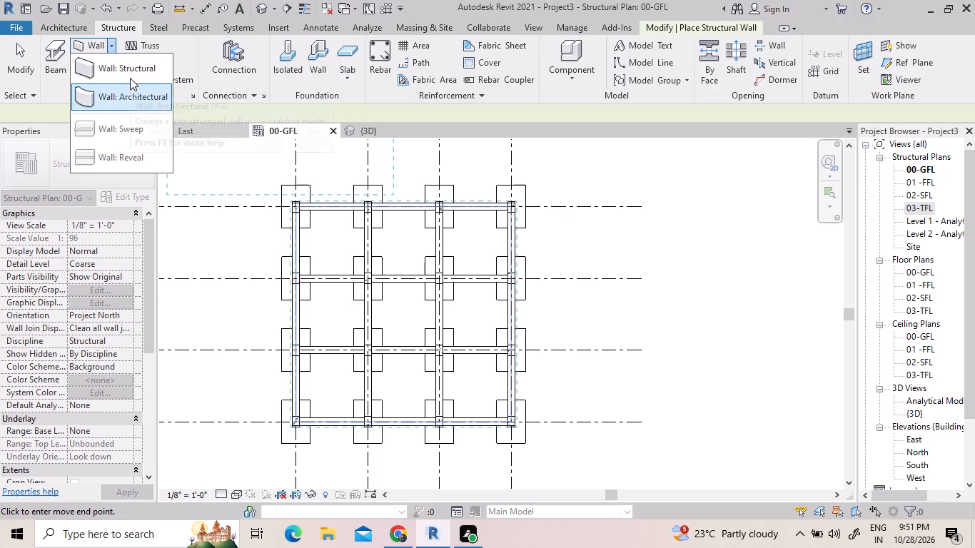
left_click(130, 74)
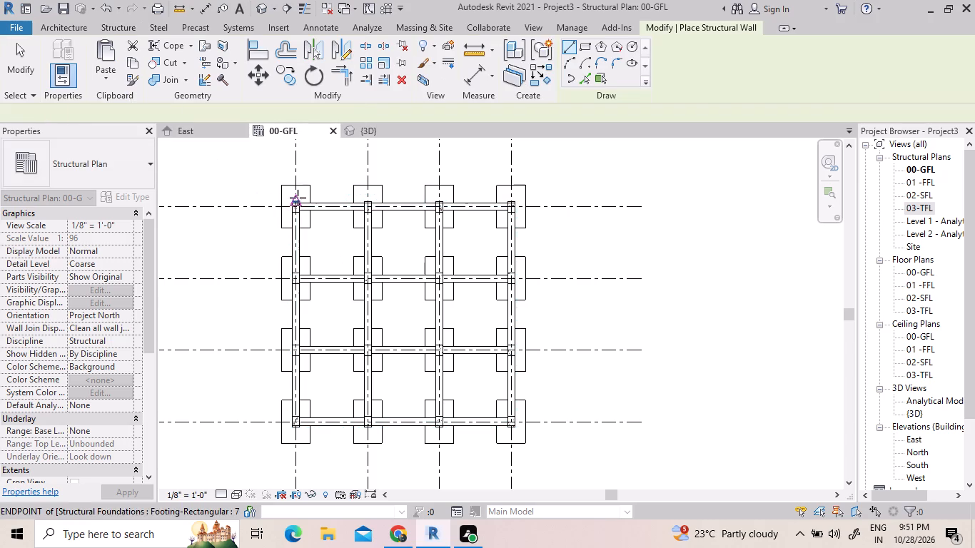
scroll(301, 223, "up", 2)
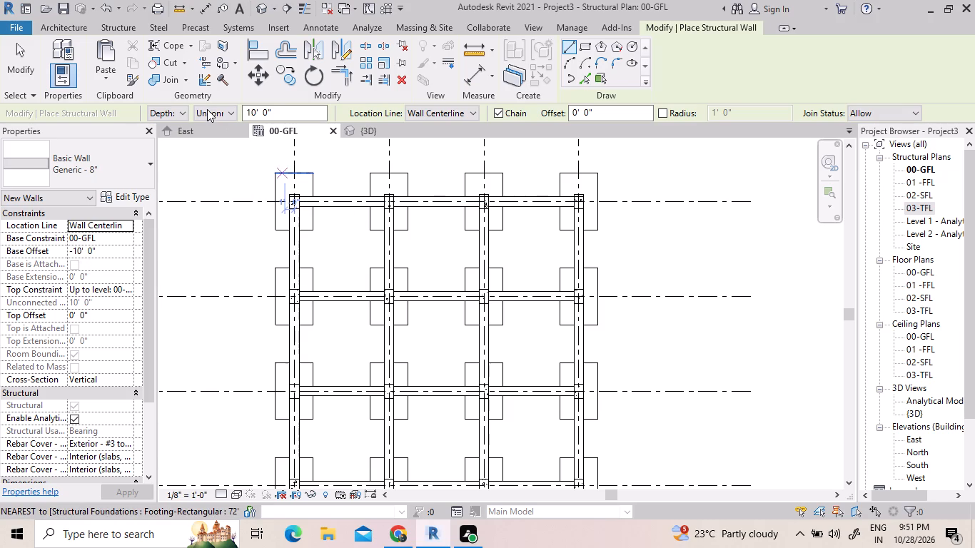
left_click(186, 111)
left_click(188, 135)
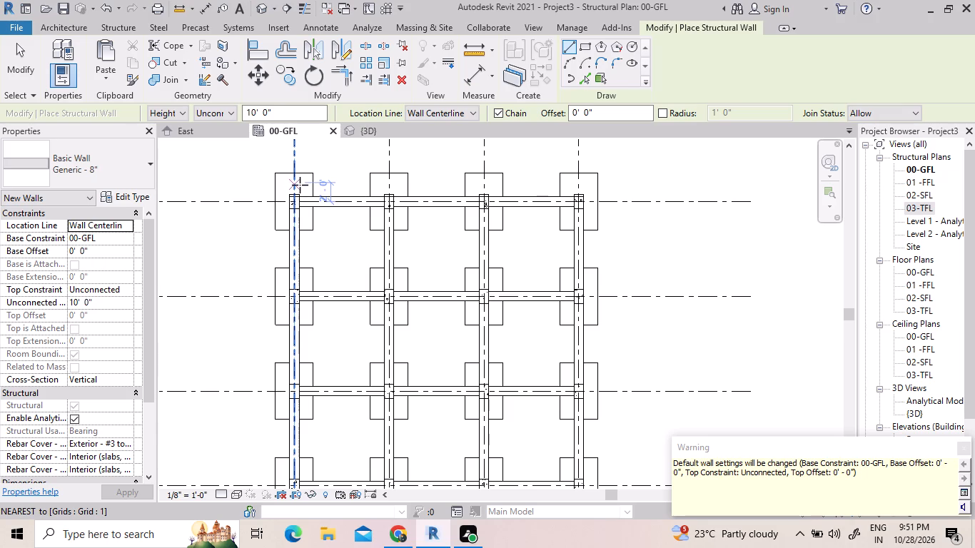
left_click(234, 113)
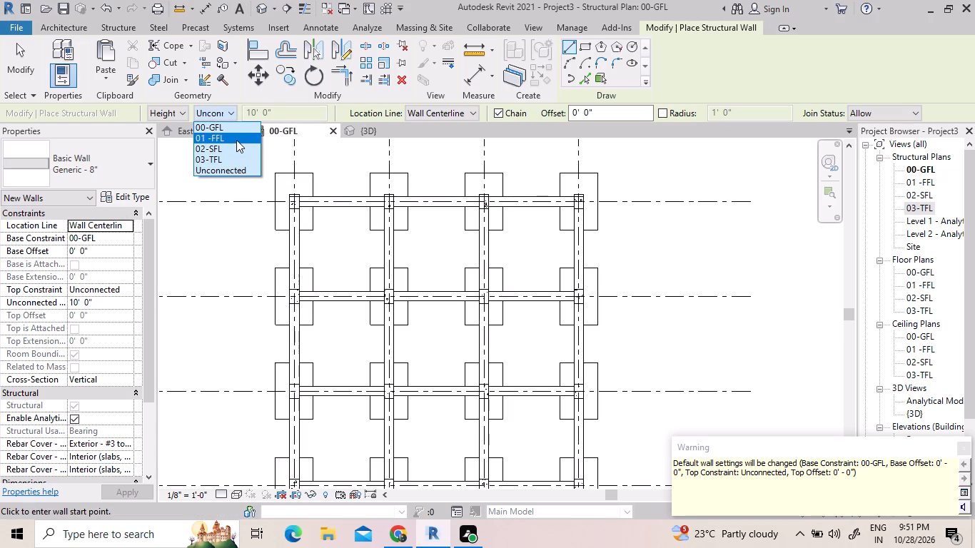
left_click(234, 156)
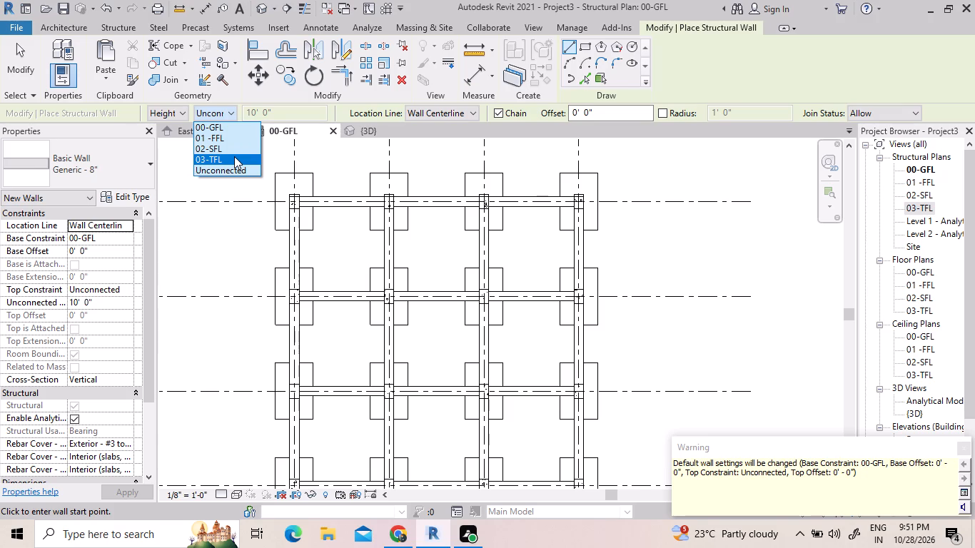
left_click(471, 113)
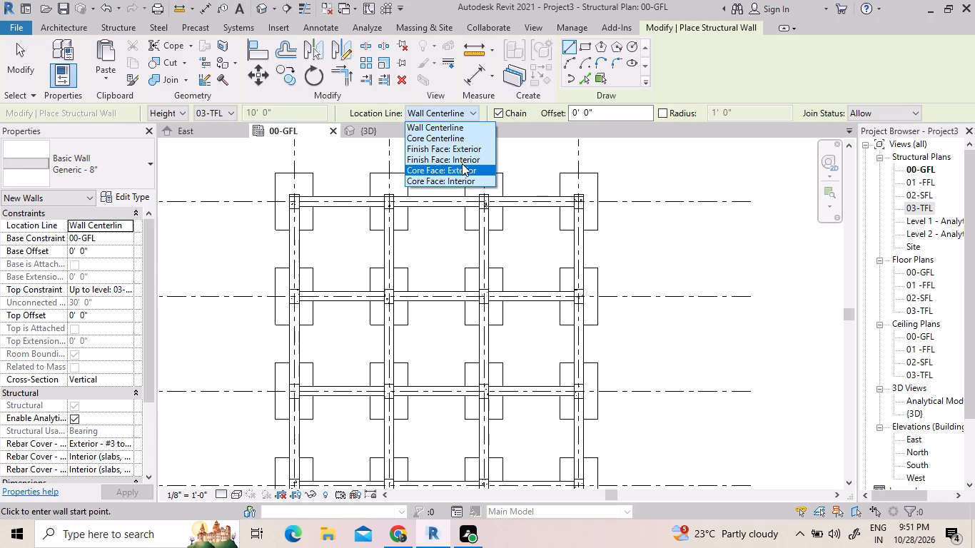
left_click(433, 129)
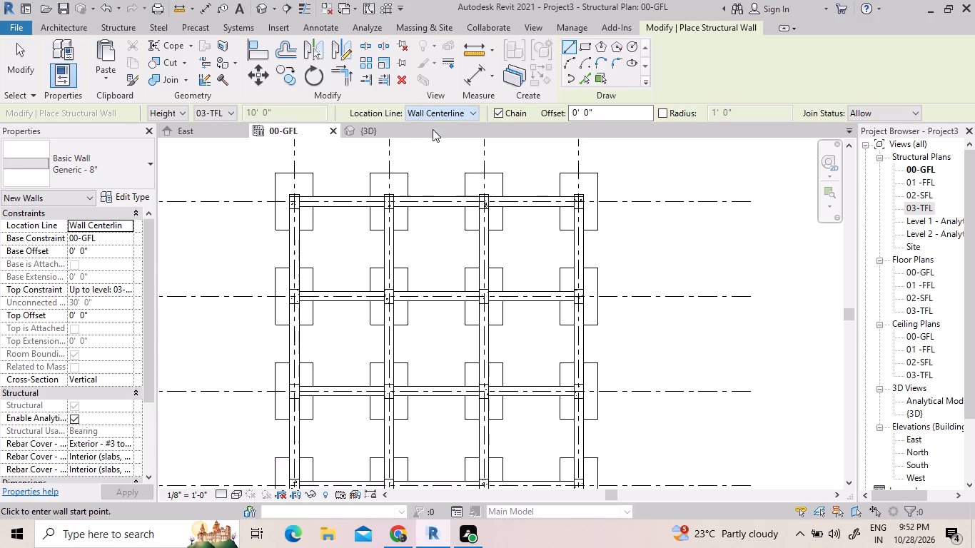
scroll(300, 198, "up", 3)
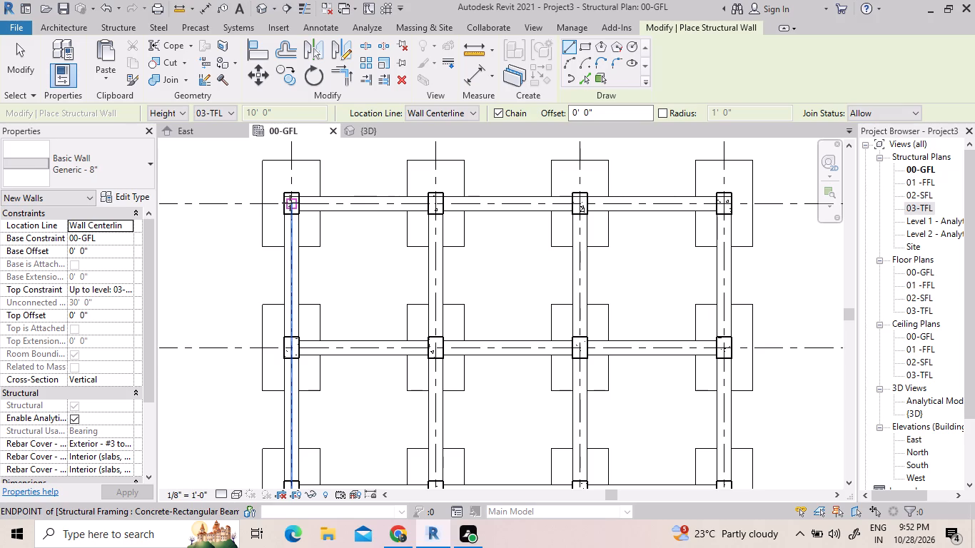
left_click_drag(291, 203, 301, 207)
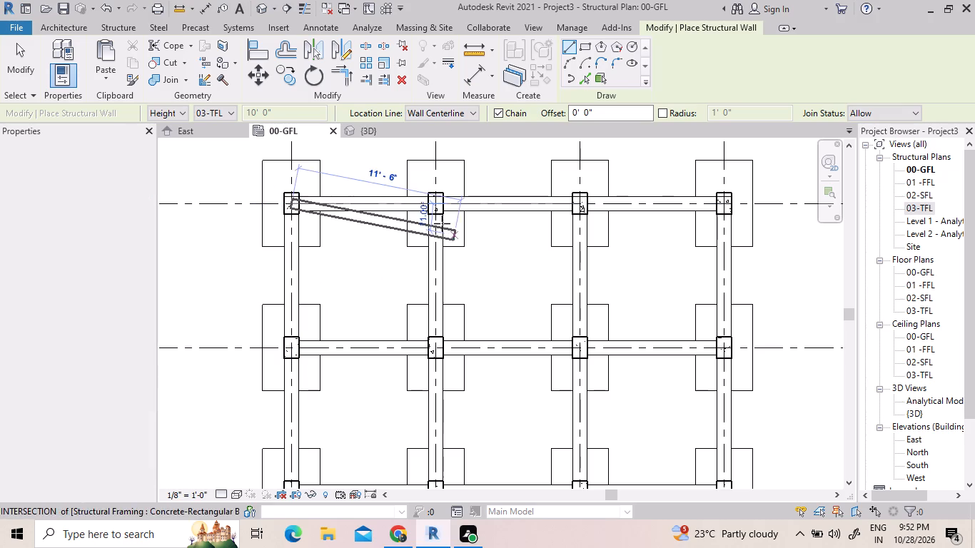
scroll(441, 207, "up", 4)
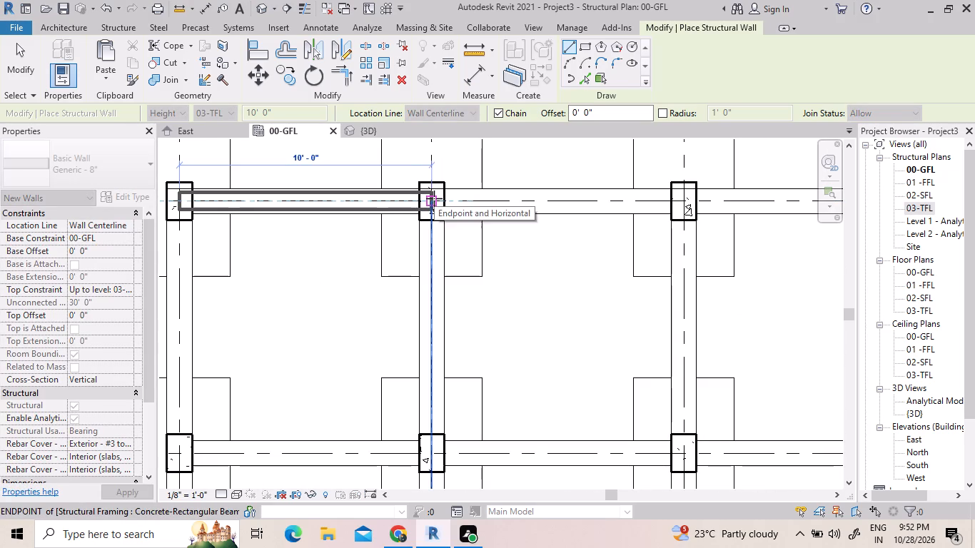
left_click(434, 198)
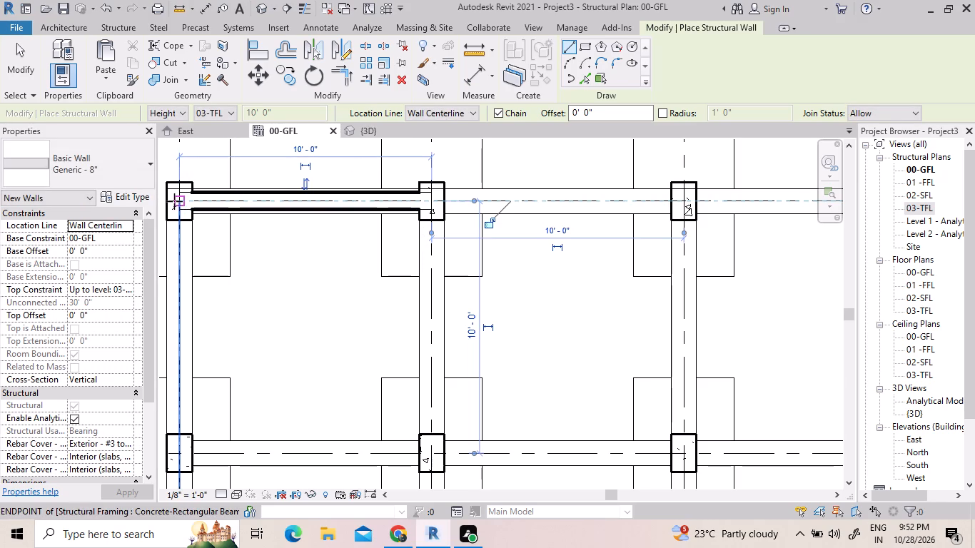
Draw a structural wall along the west edge of the frame from the grid 5 corner column to the grid 8 corner column.
left_click_drag(174, 201, 181, 449)
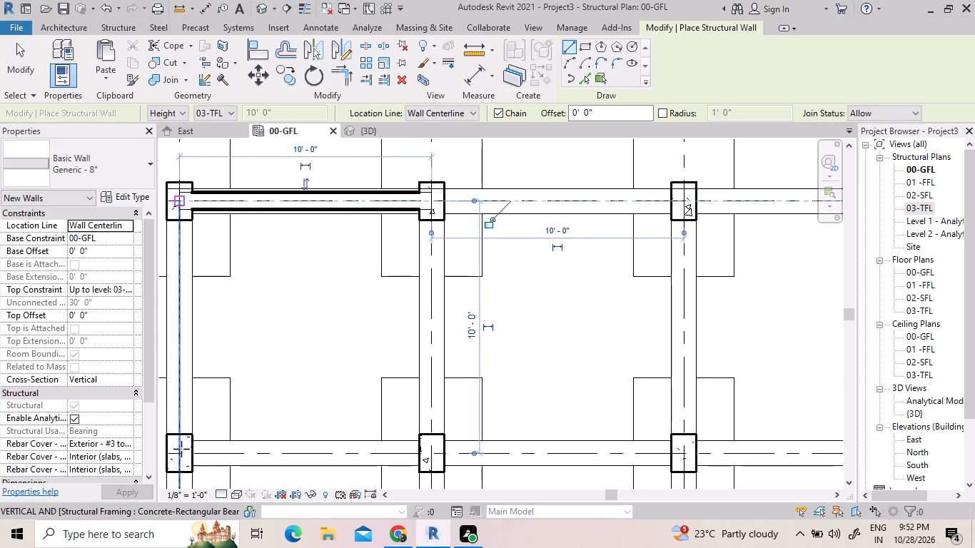
left_click_drag(181, 449, 181, 452)
scroll(263, 310, "down", 2)
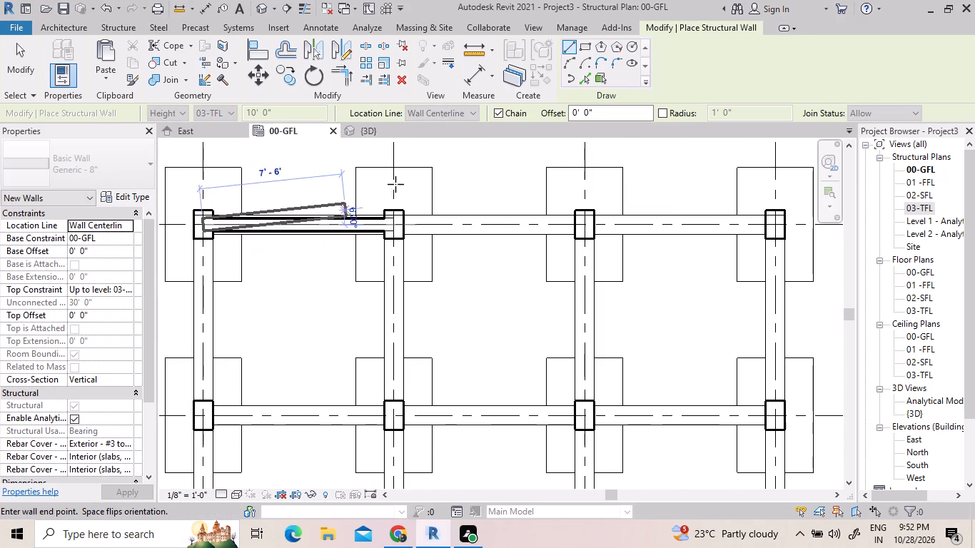
scroll(404, 184, "down", 2)
scroll(335, 310, "down", 7)
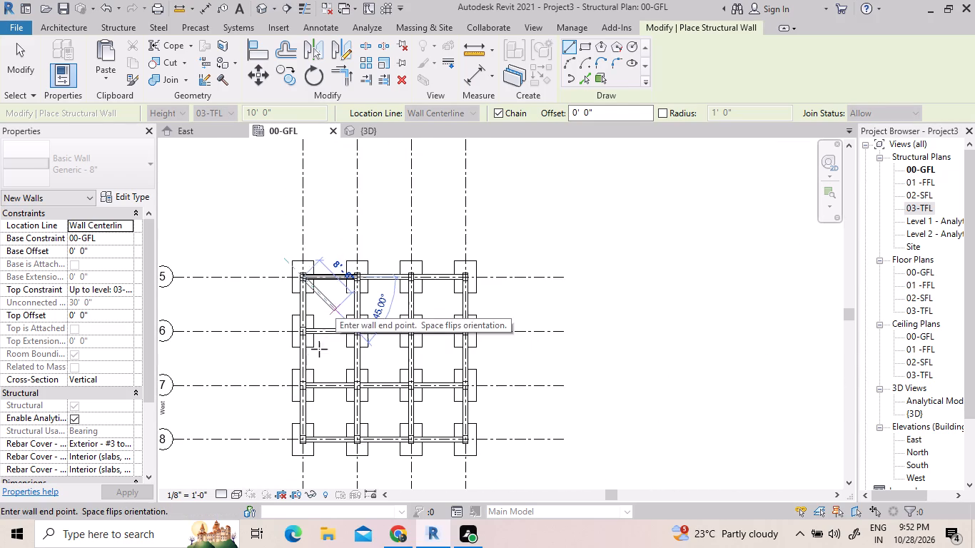
scroll(305, 443, "up", 6)
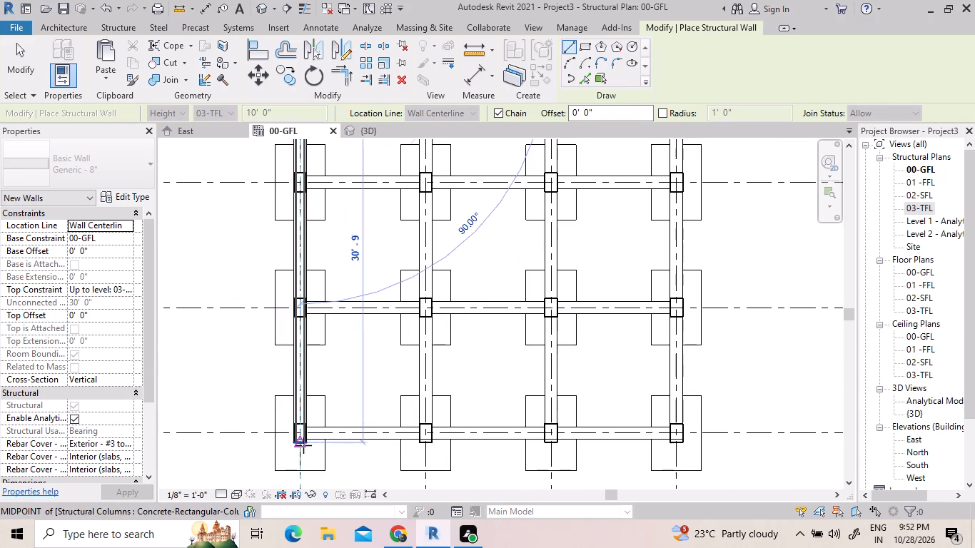
scroll(296, 432, "up", 5)
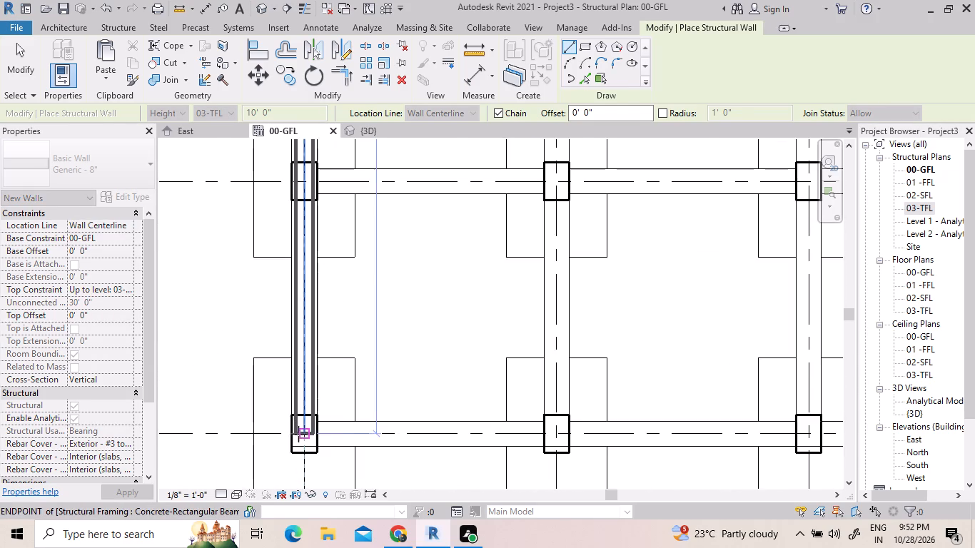
scroll(299, 434, "up", 5)
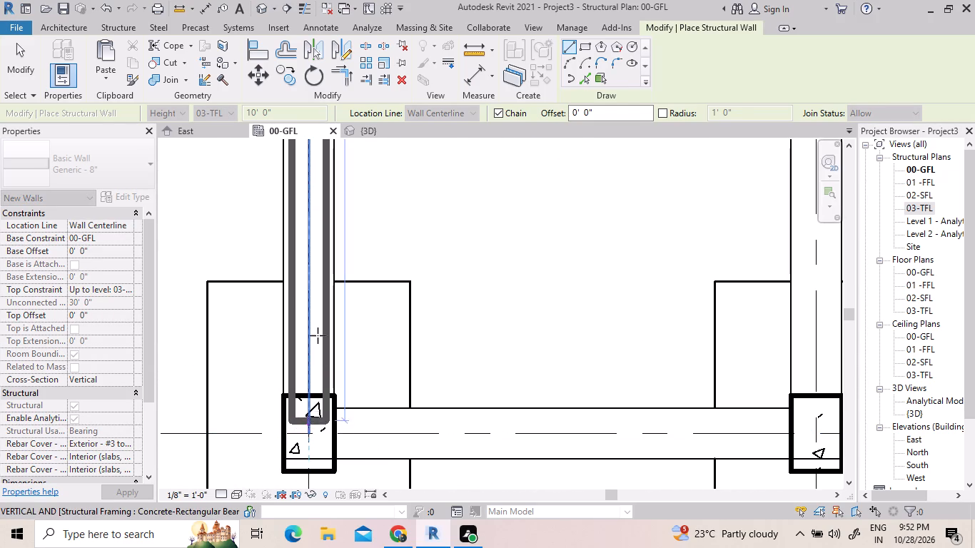
left_click(308, 435)
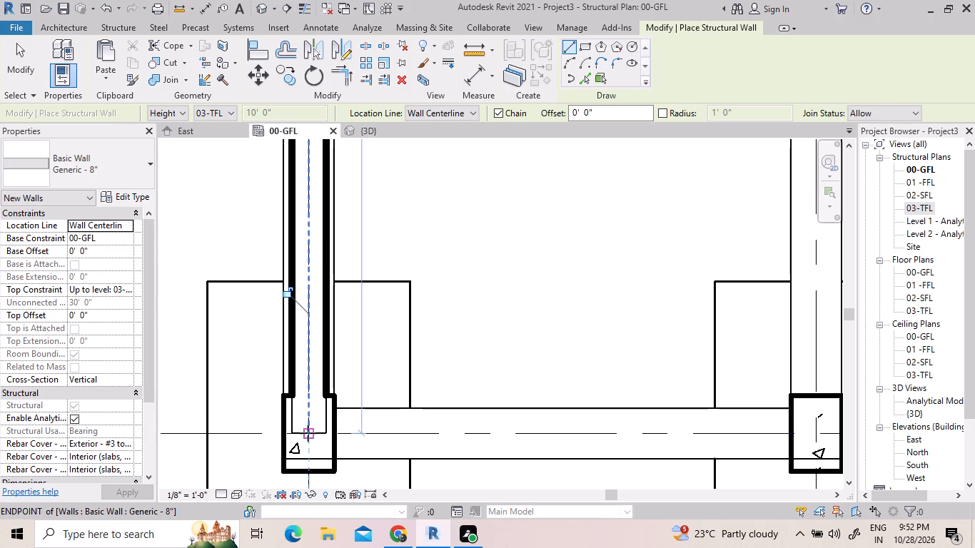
Draw a structural wall along grid 8 from the southwest corner column to the southeast corner column, and end wall placement.
left_click(308, 433)
scroll(485, 457, "down", 6)
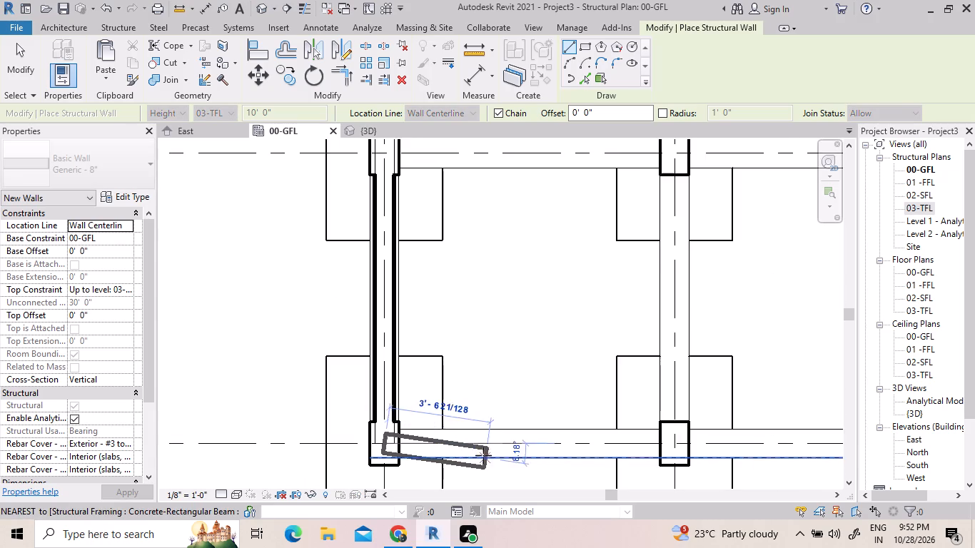
scroll(483, 455, "down", 8)
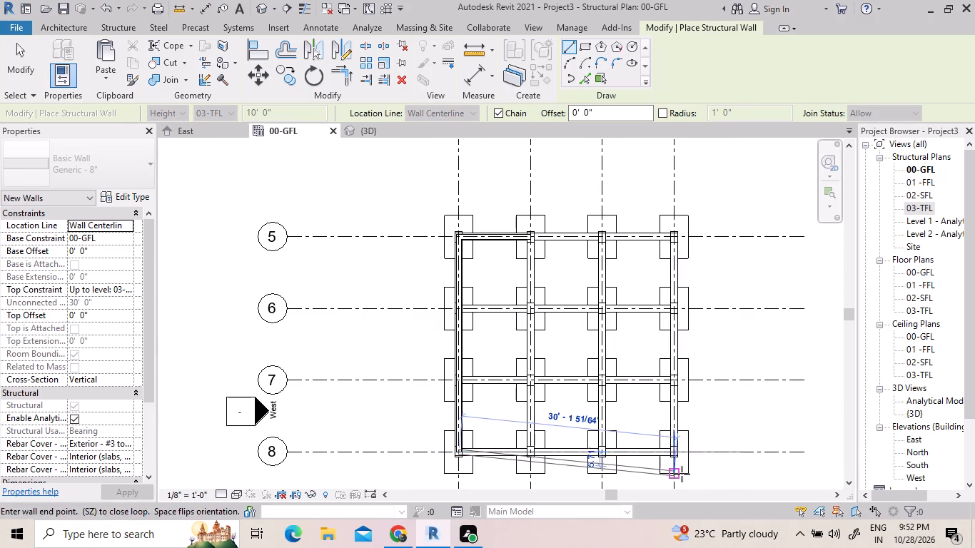
scroll(679, 437, "up", 13)
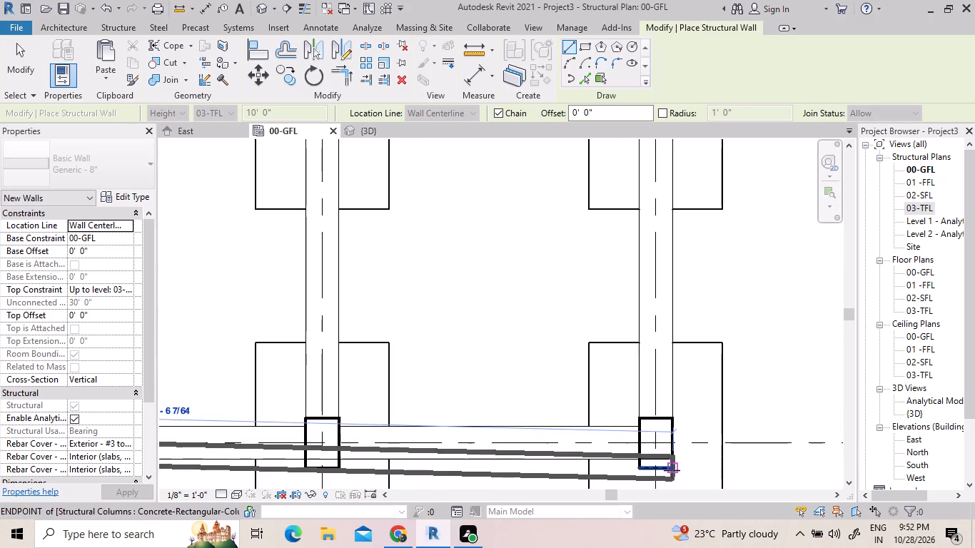
scroll(672, 470, "up", 2)
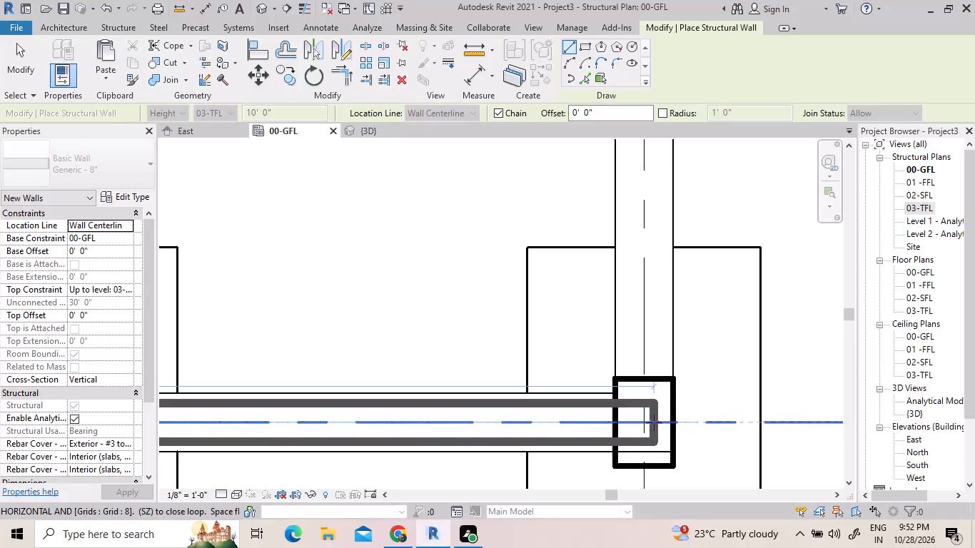
left_click(652, 422)
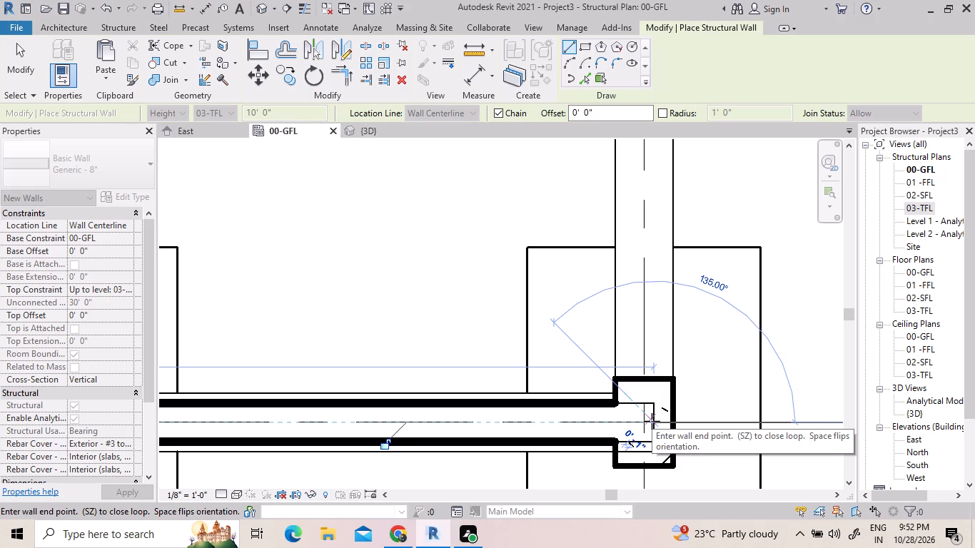
left_click(652, 421)
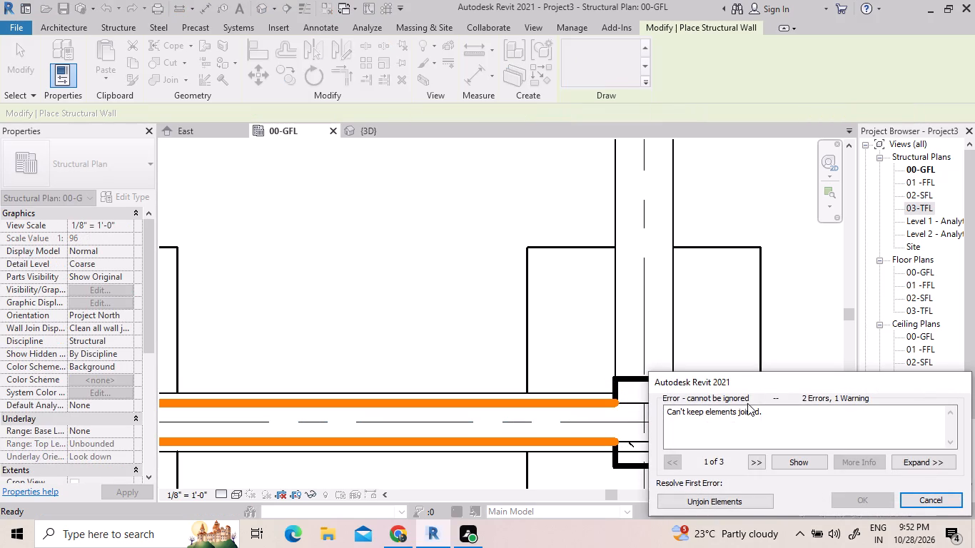
left_click(913, 501)
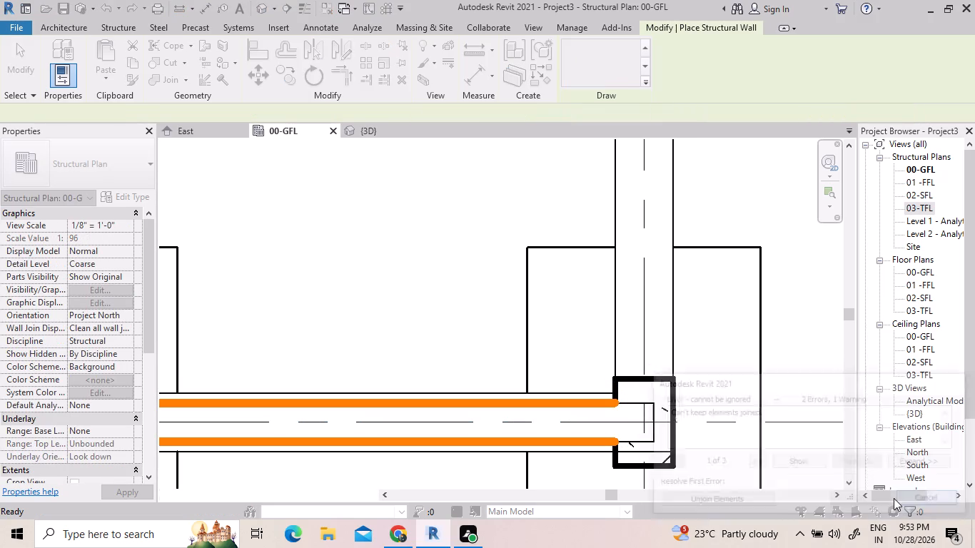
Move the second column from the west on grid 5 about 7' east and slightly south of the grid line.
scroll(656, 472, "down", 4)
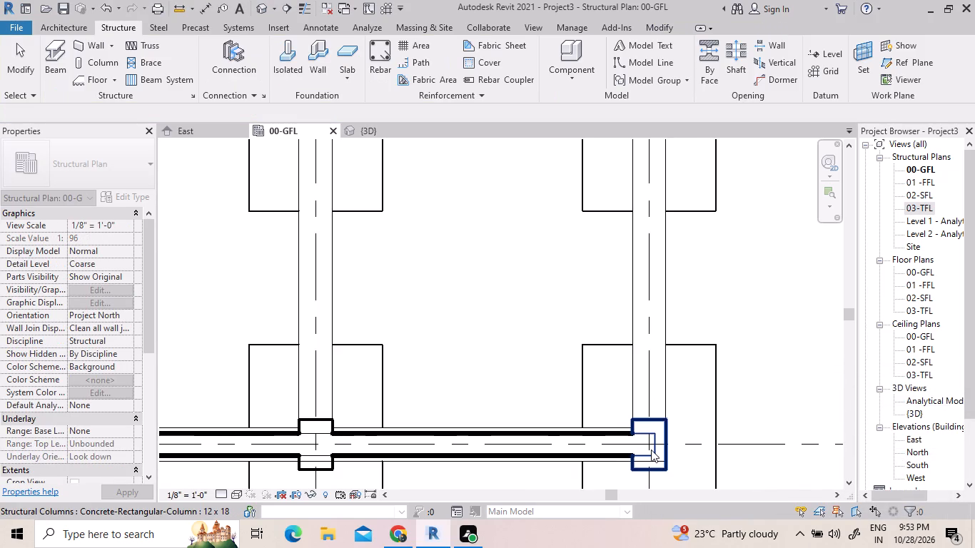
scroll(630, 450, "down", 8)
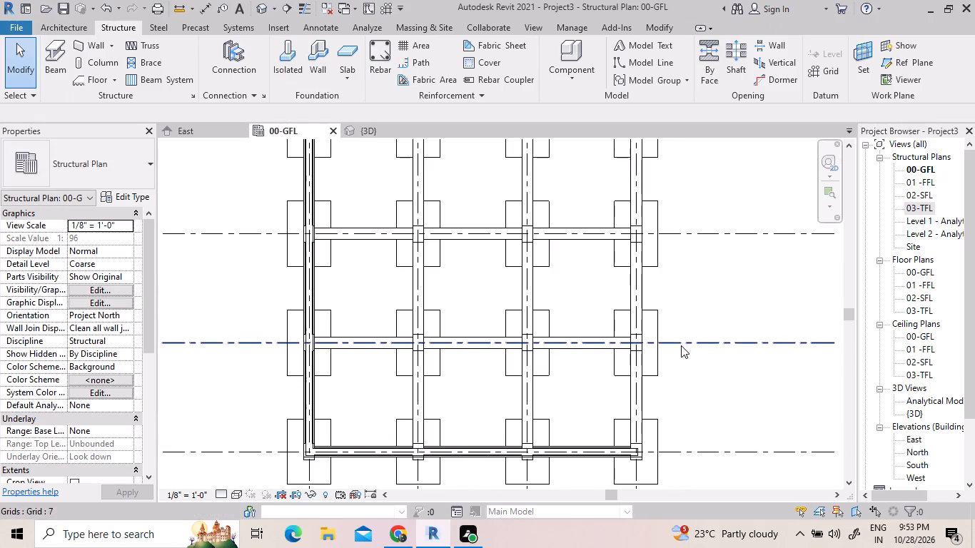
scroll(677, 420, "down", 4)
scroll(667, 253, "up", 3)
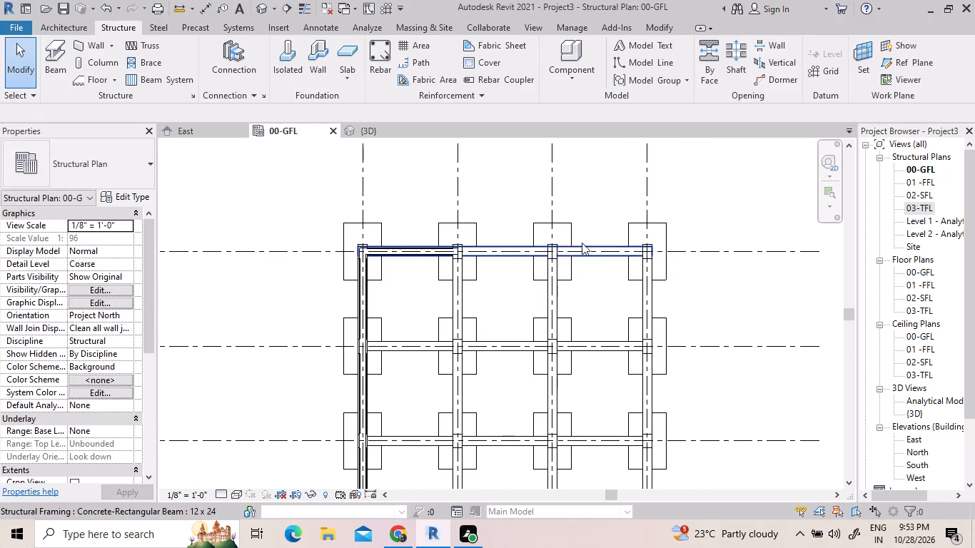
scroll(443, 250, "up", 5)
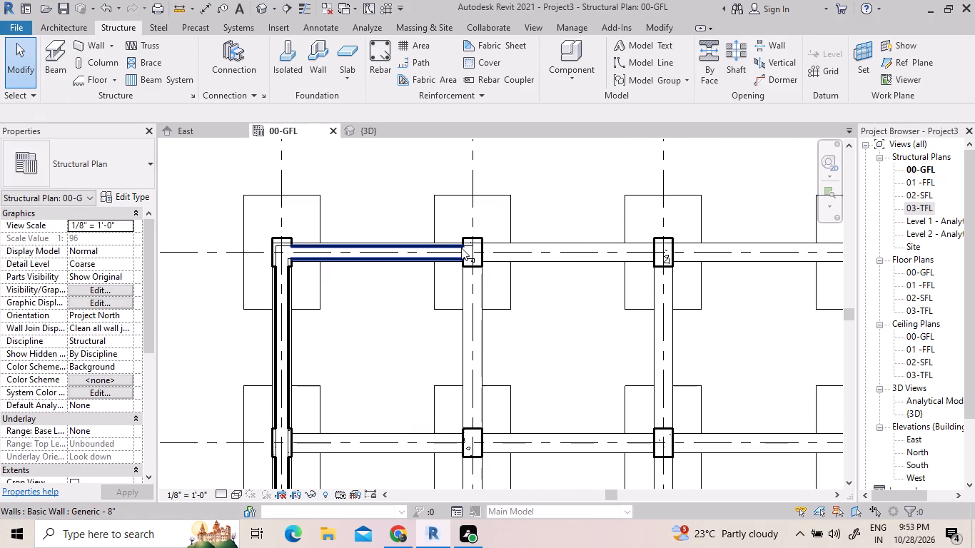
left_click_drag(470, 248, 540, 264)
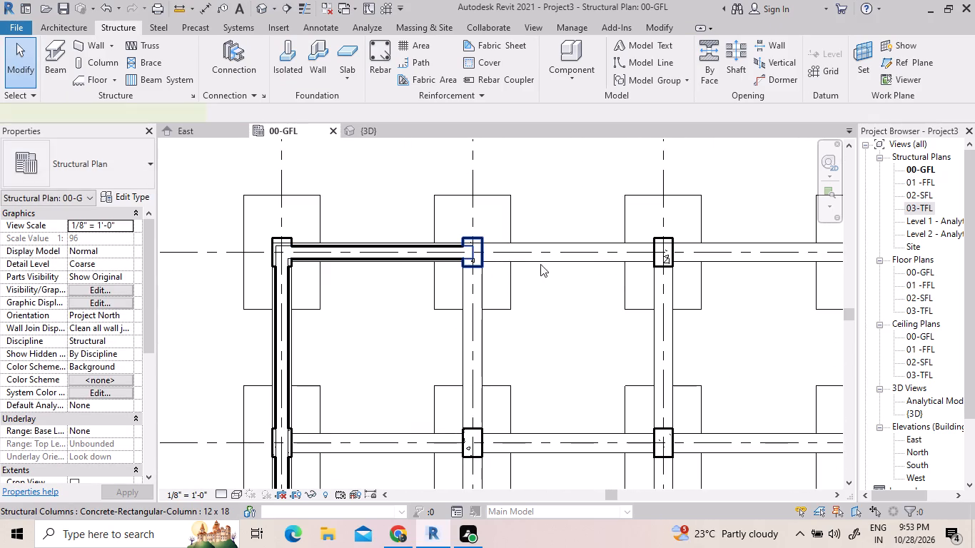
left_click_drag(540, 264, 601, 266)
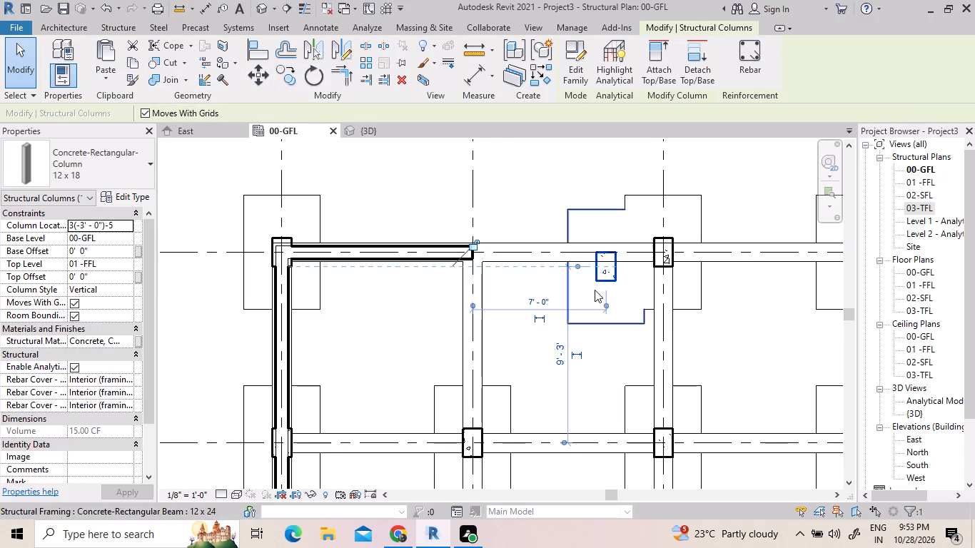
key("Escape")
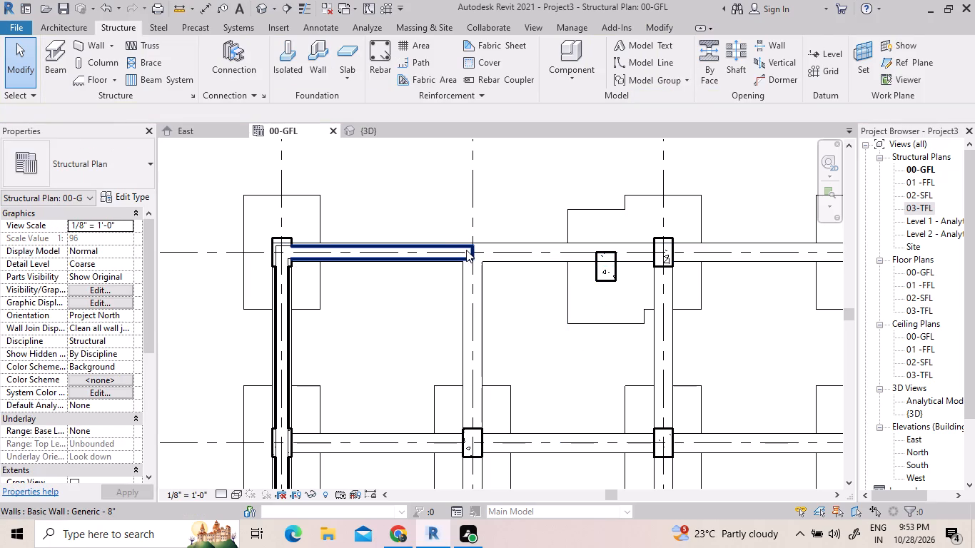
Draw a Generic - 8" structural wall, height to 03-TFL, along grid 5 from the first wall's east end to the northeast corner column.
left_click(93, 49)
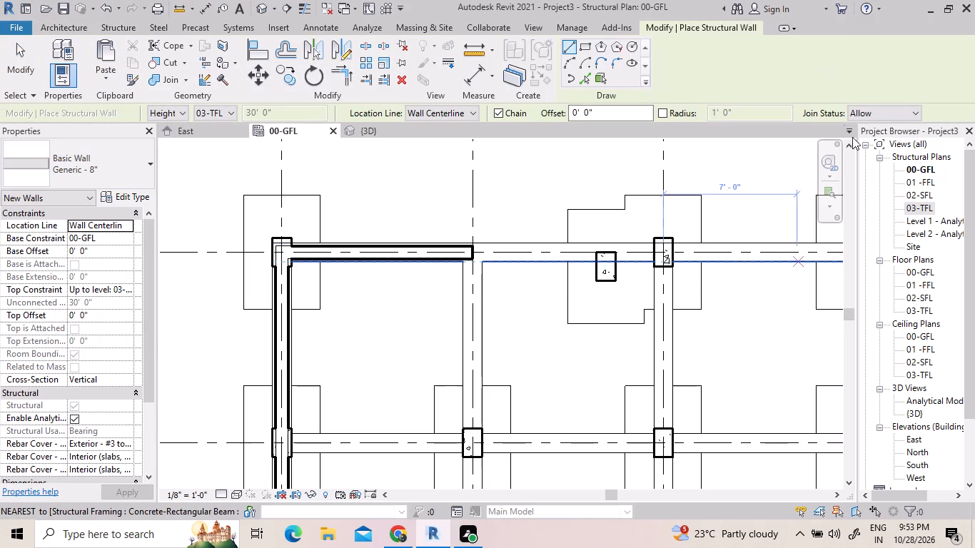
left_click(470, 252)
scroll(624, 252, "down", 5)
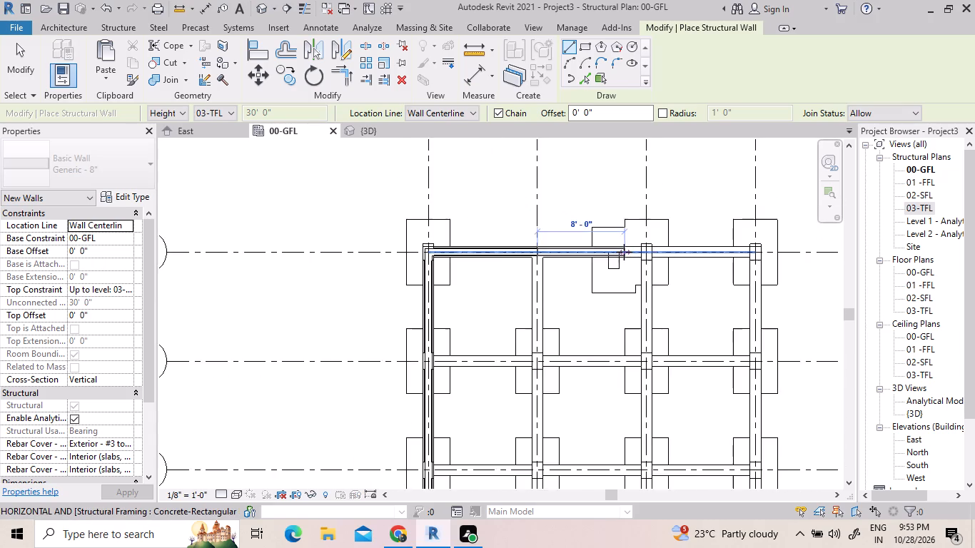
scroll(624, 252, "down", 2)
scroll(732, 262, "up", 12)
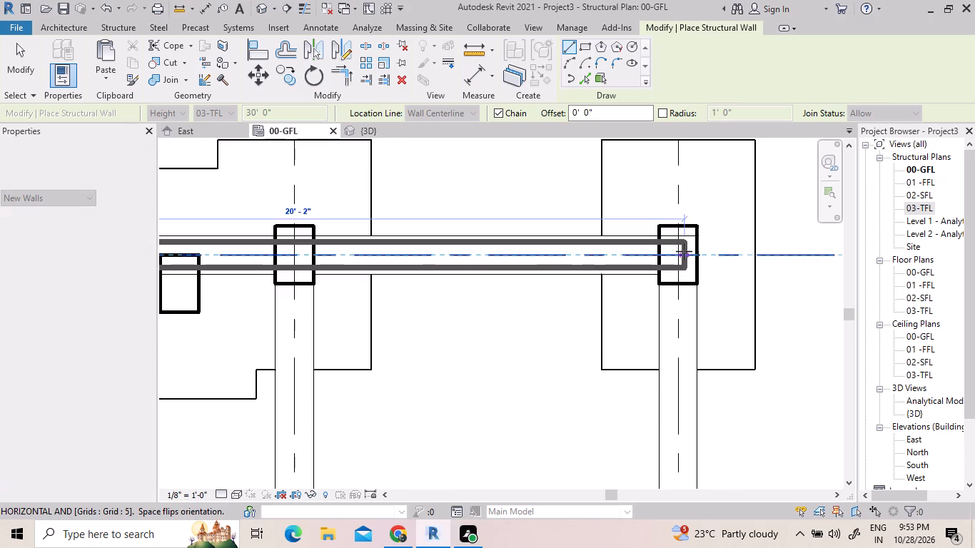
left_click(681, 254)
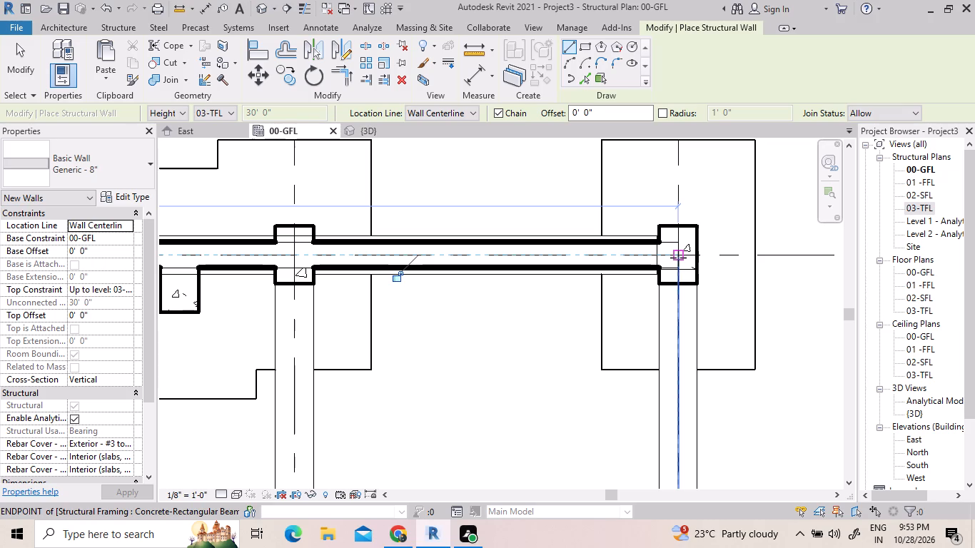
Draw a structural wall along the east edge of the frame from the grid 5 corner column to the grid 8 corner column.
left_click(679, 255)
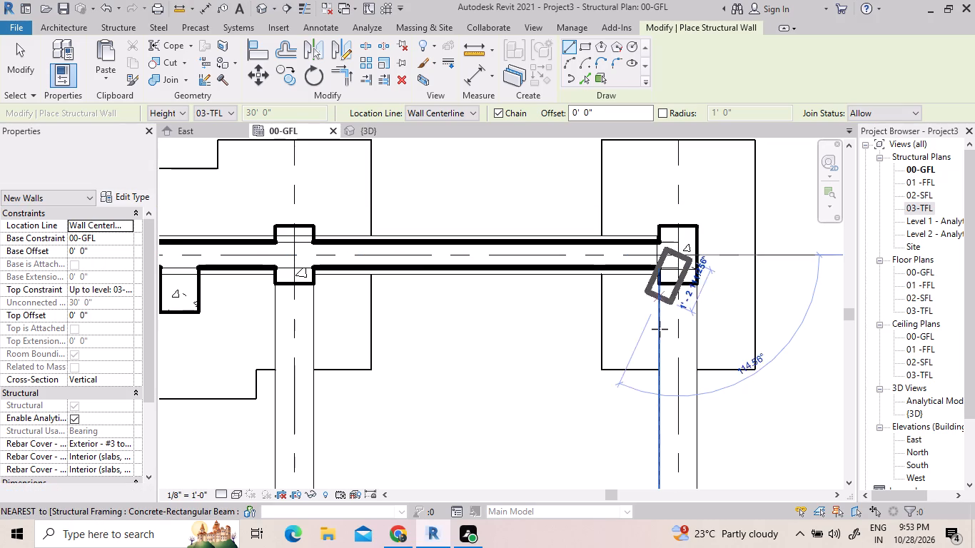
scroll(659, 334, "down", 11)
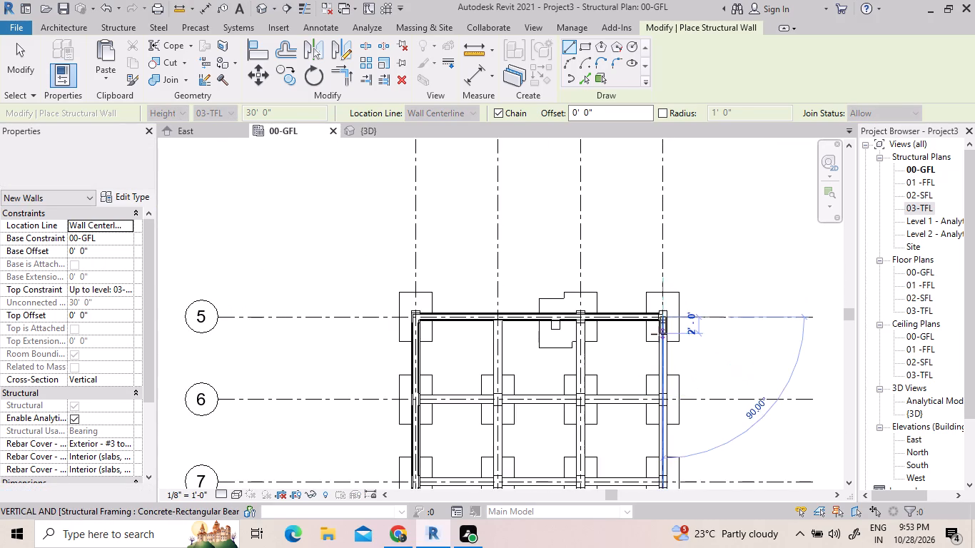
scroll(659, 334, "down", 4)
scroll(663, 472, "up", 3)
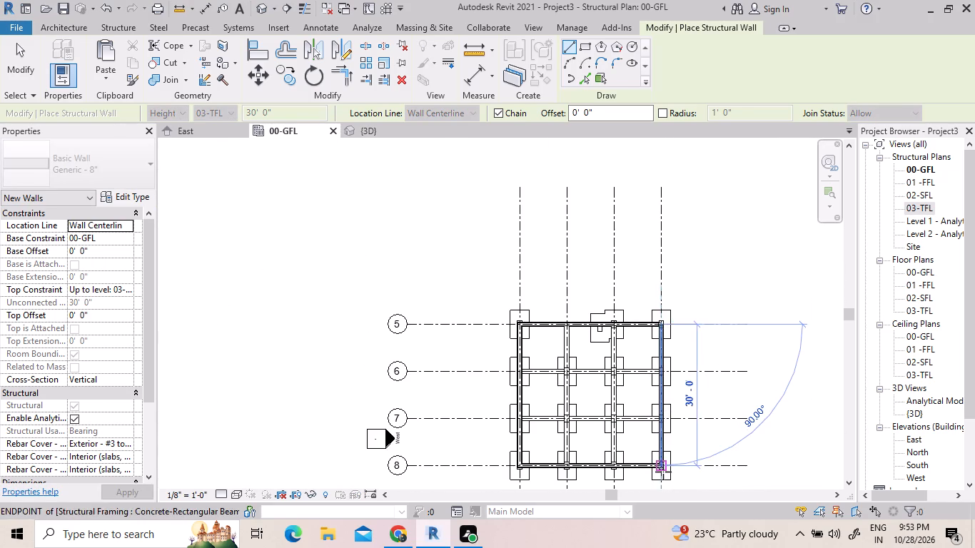
scroll(663, 472, "up", 16)
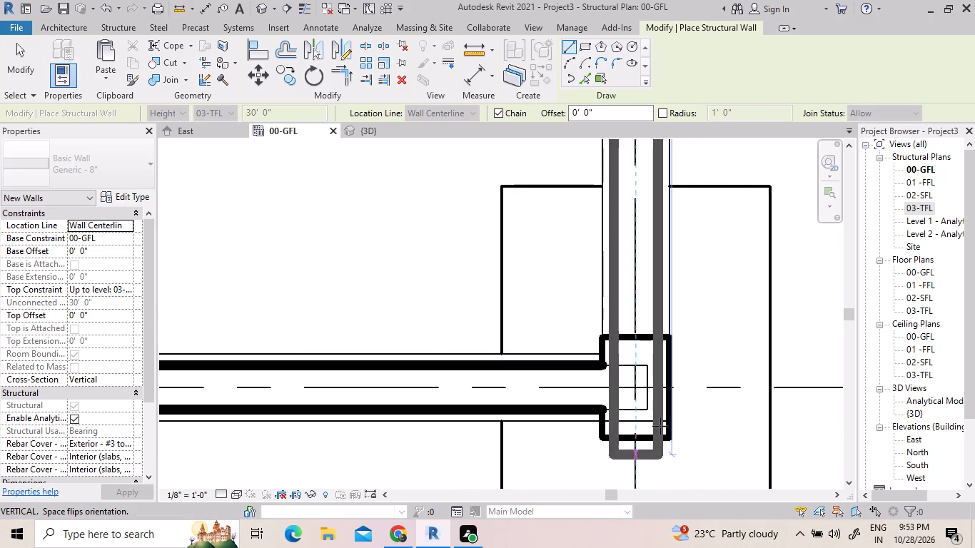
left_click(644, 387)
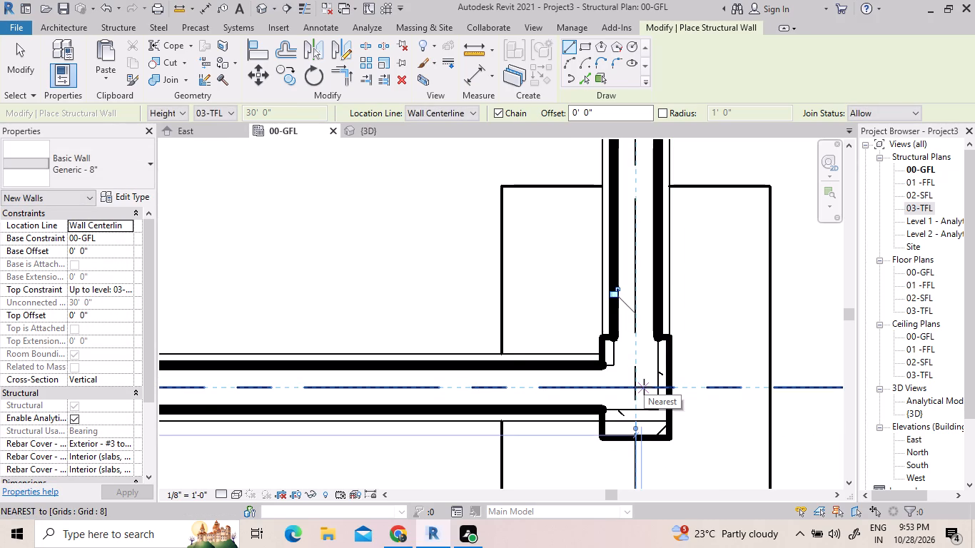
Draw a structural wall along grid 6 from the west perimeter wall to the east perimeter wall.
scroll(644, 387, "down", 14)
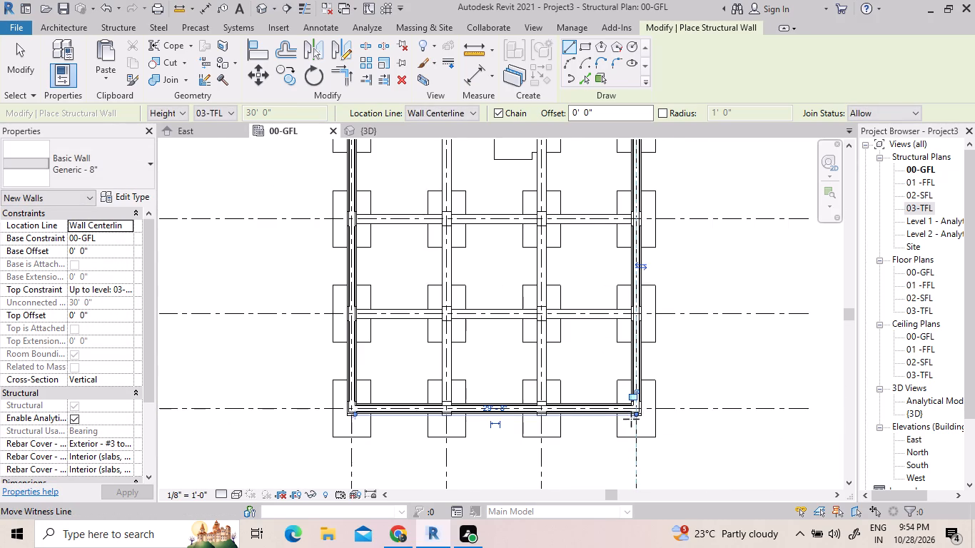
scroll(619, 419, "down", 4)
scroll(555, 291, "up", 8)
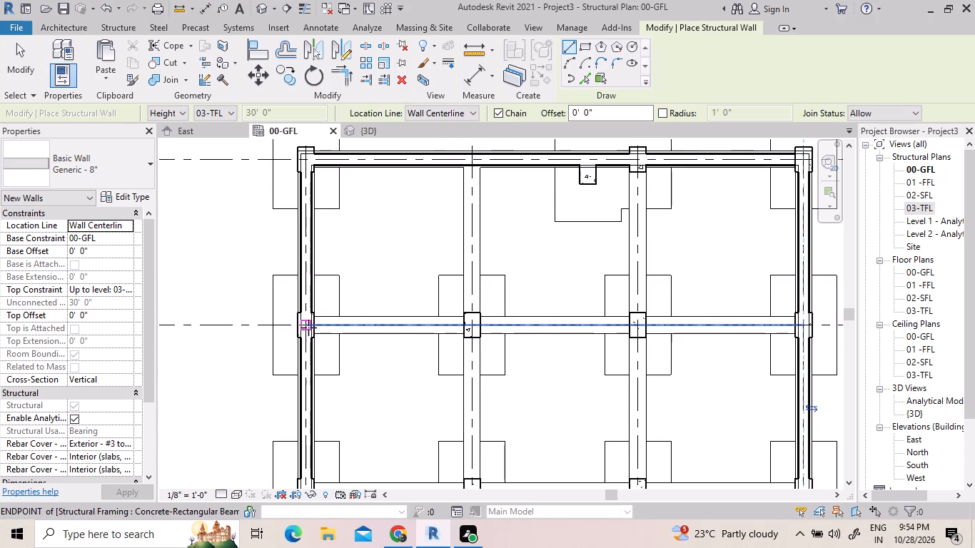
left_click(308, 328)
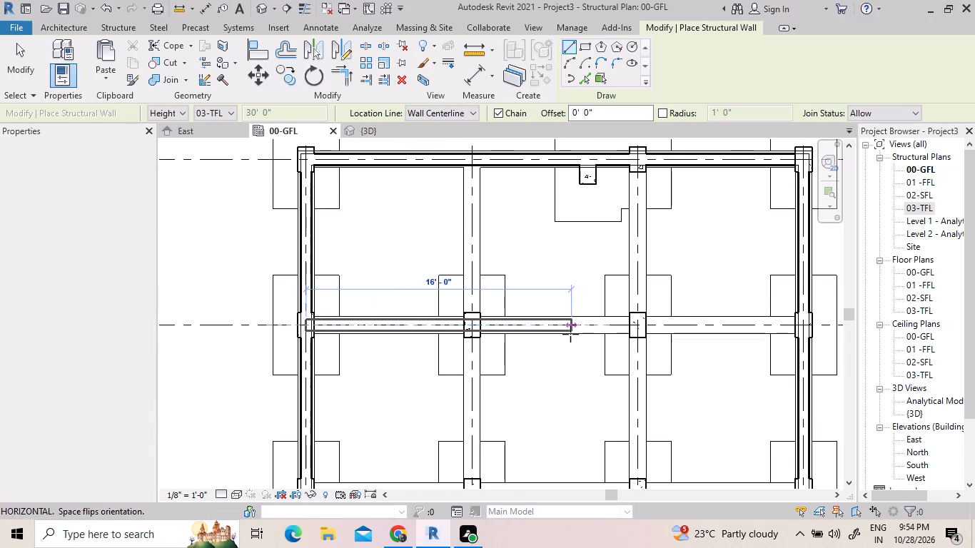
scroll(570, 334, "down", 4)
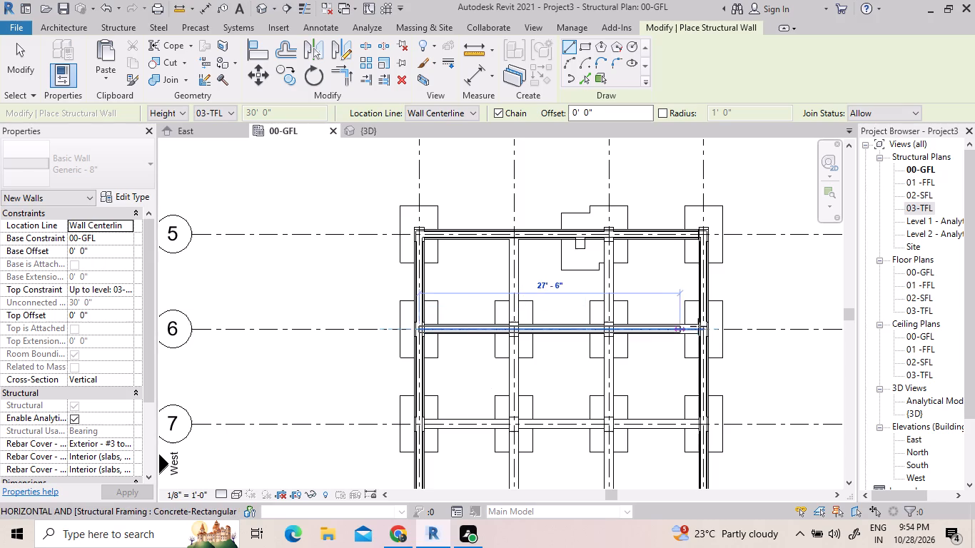
left_click(709, 325)
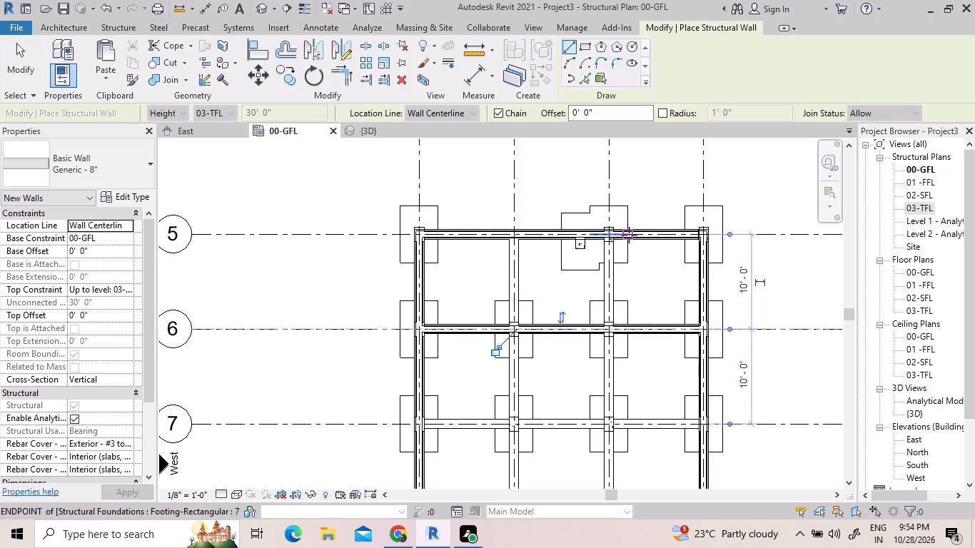
Draw a 30' structural wall along grid 7 from the west perimeter wall to the east perimeter wall.
scroll(625, 263, "down", 2)
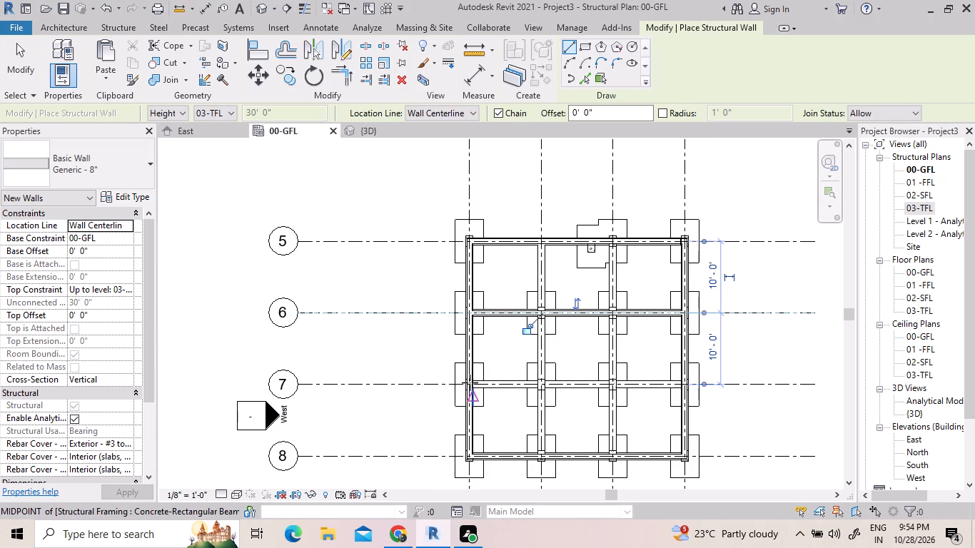
left_click(472, 386)
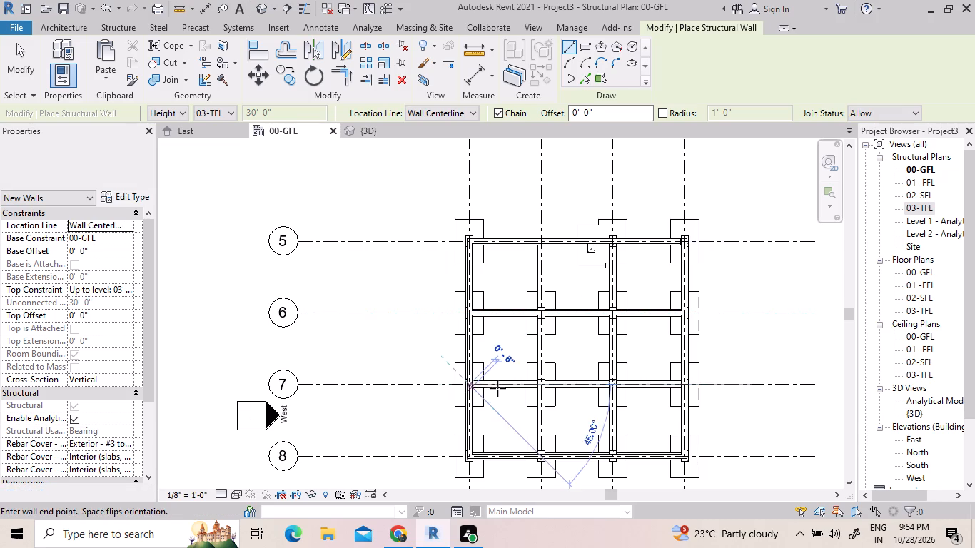
left_click(687, 382)
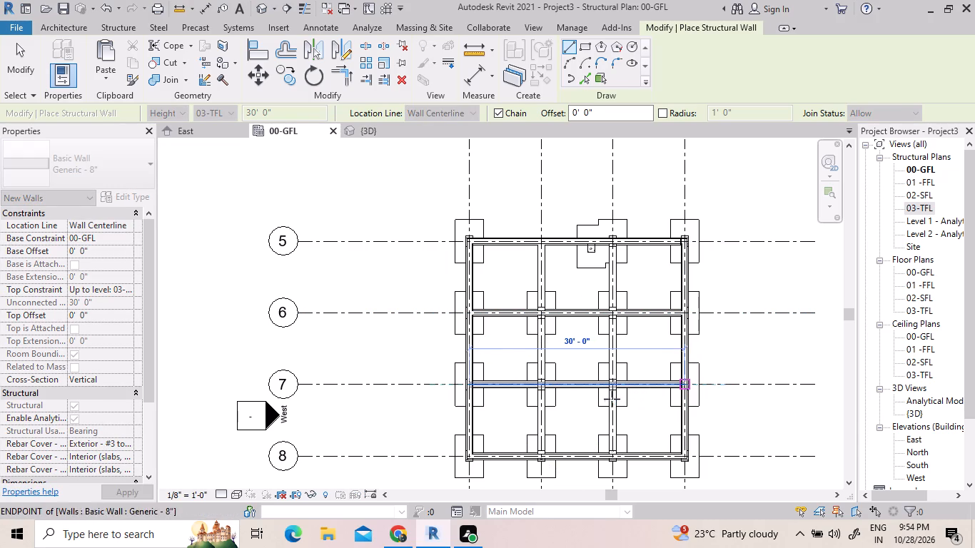
Draw structural walls from grid 7 to grid 8 along both interior north-south column lines.
left_click(615, 386)
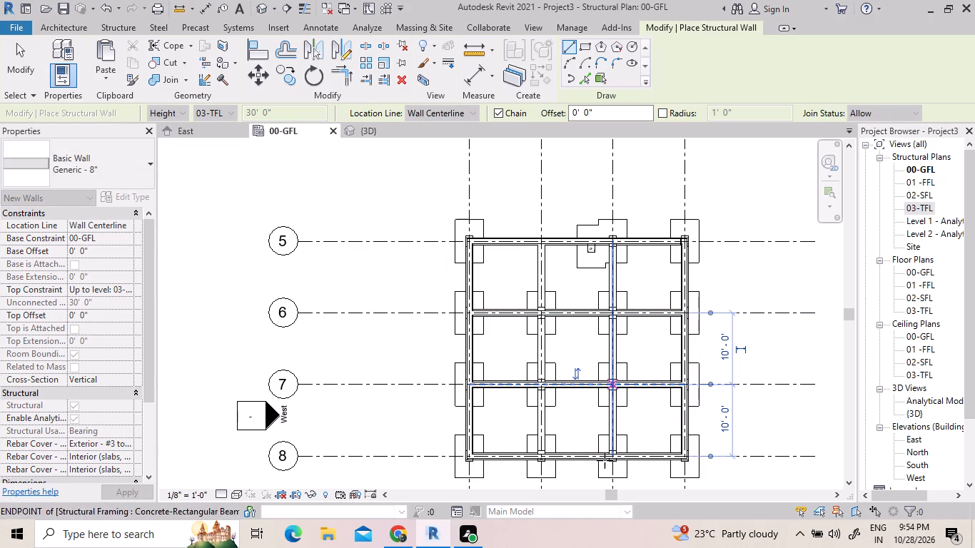
left_click(612, 460)
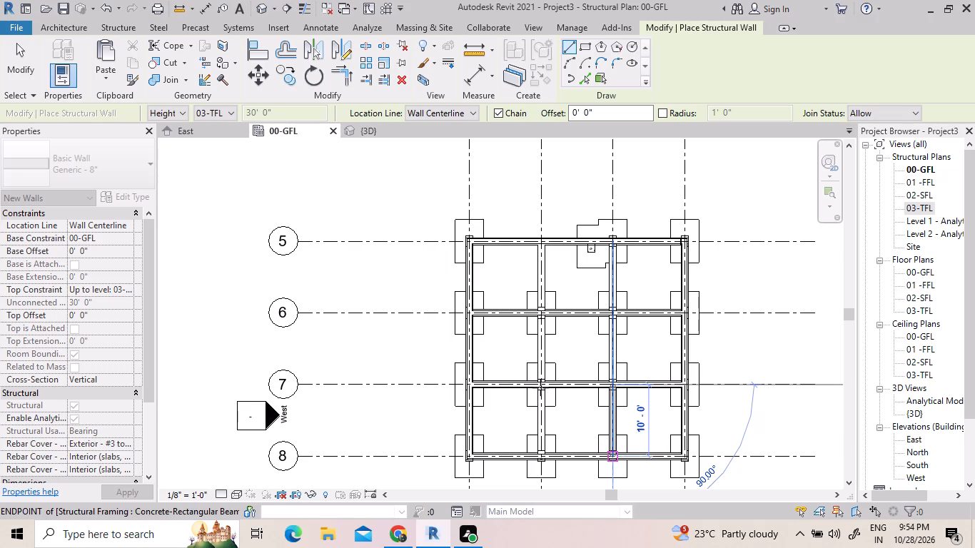
left_click(540, 384)
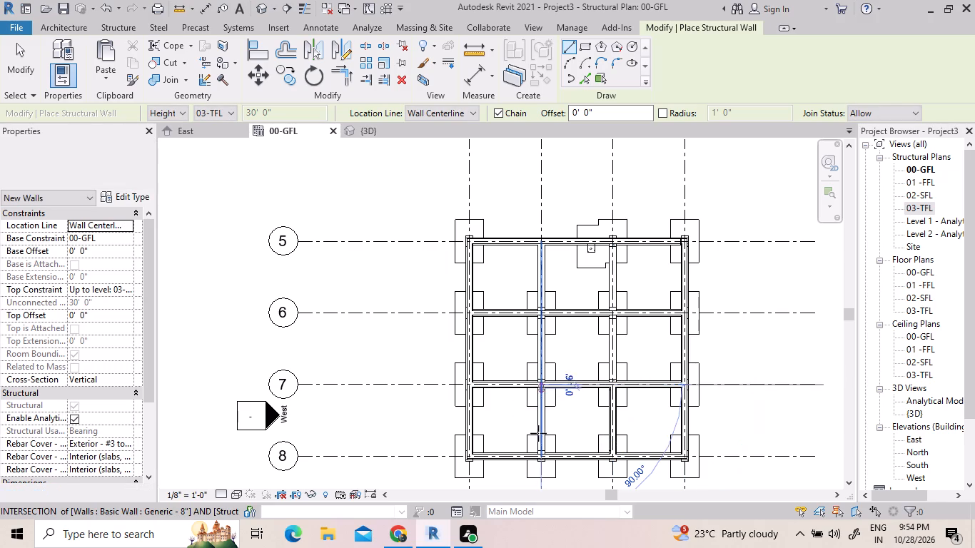
left_click(539, 459)
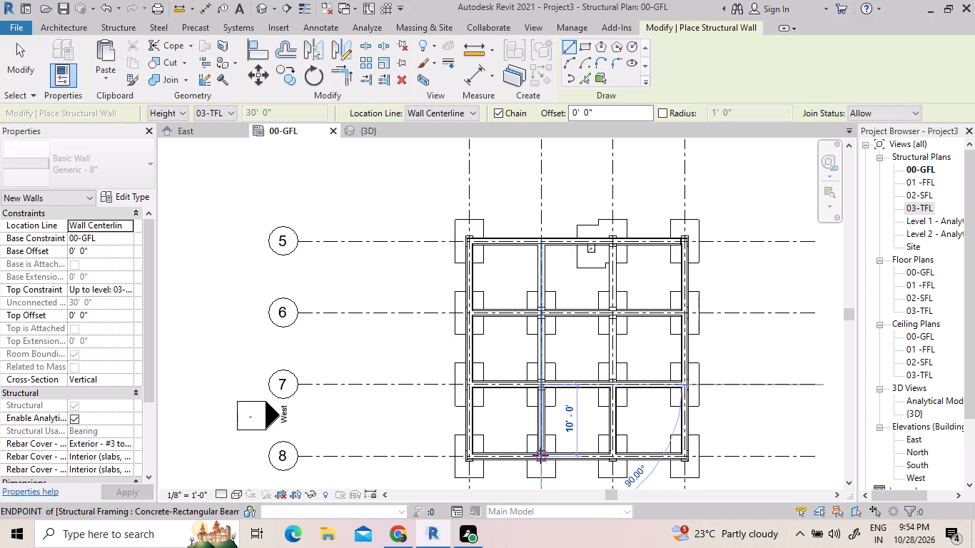
Draw structural walls from grid 5 to grid 6 along both interior north-south column lines.
left_click(540, 240)
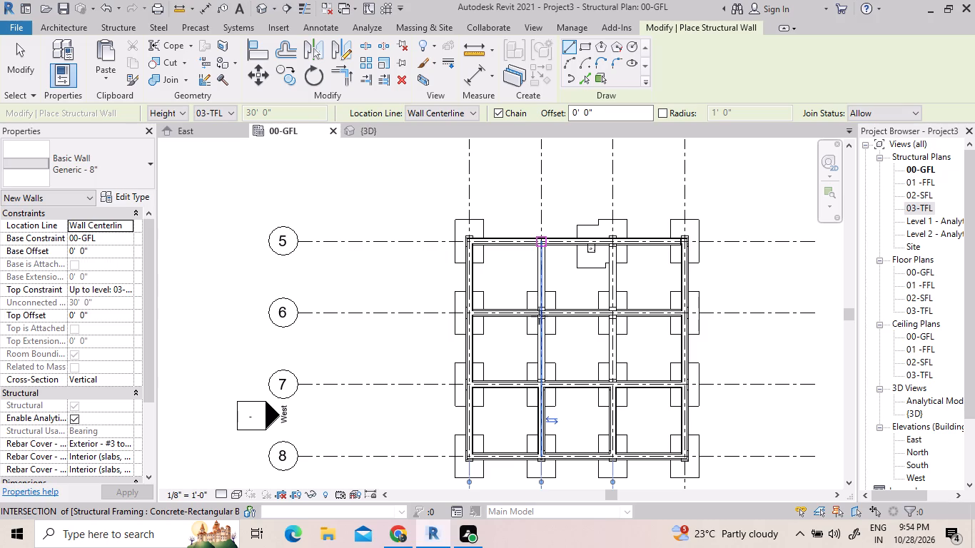
left_click(539, 320)
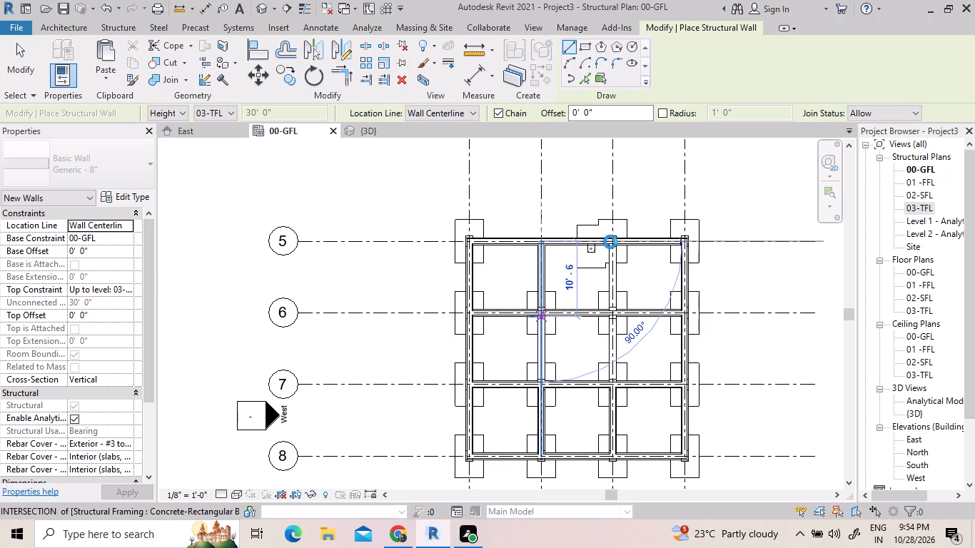
left_click(612, 238)
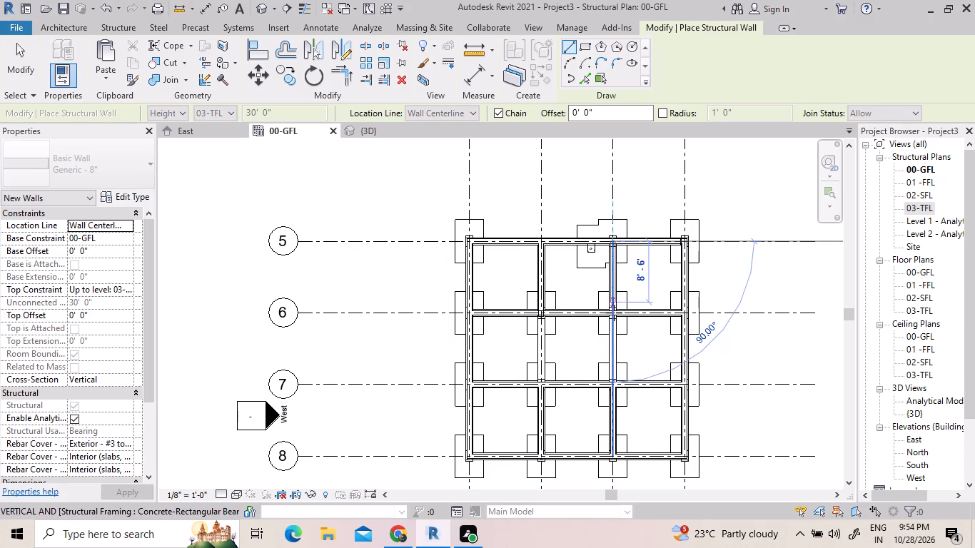
left_click(614, 314)
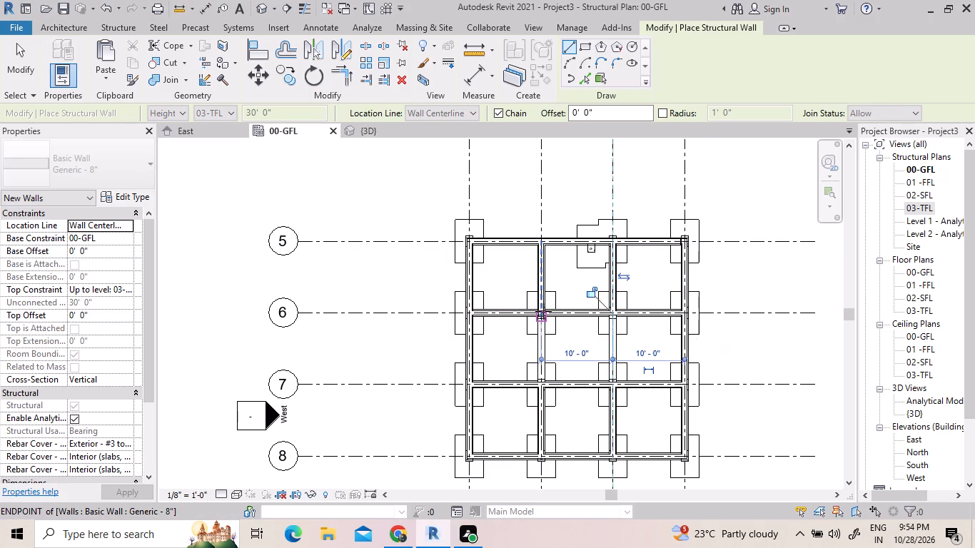
Draw structural walls from grid 6 to grid 7 along both interior north-south column lines.
left_click(542, 309)
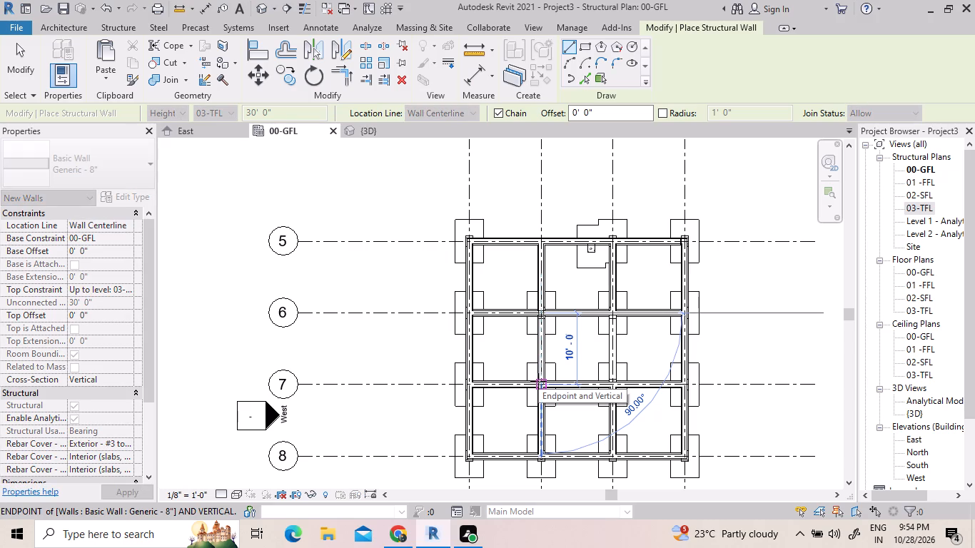
left_click(538, 381)
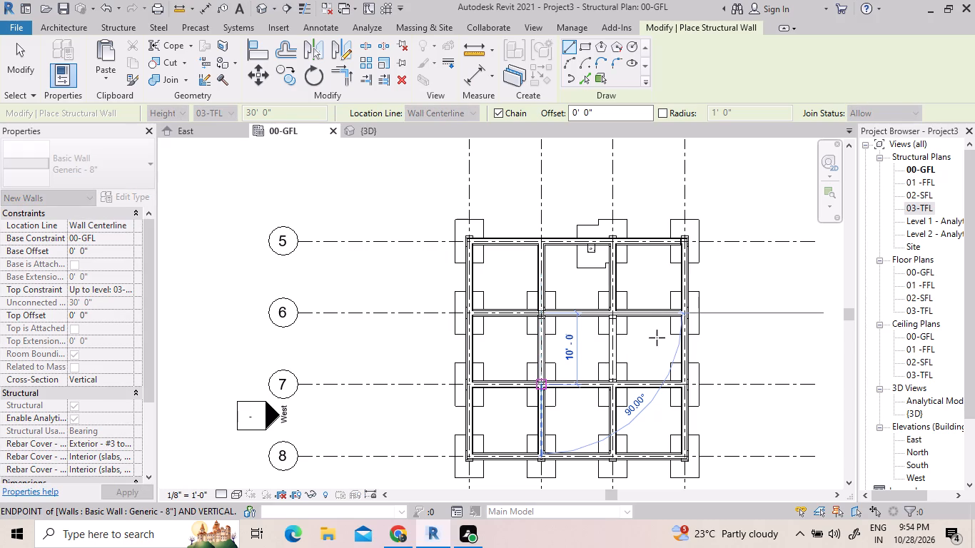
left_click(610, 308)
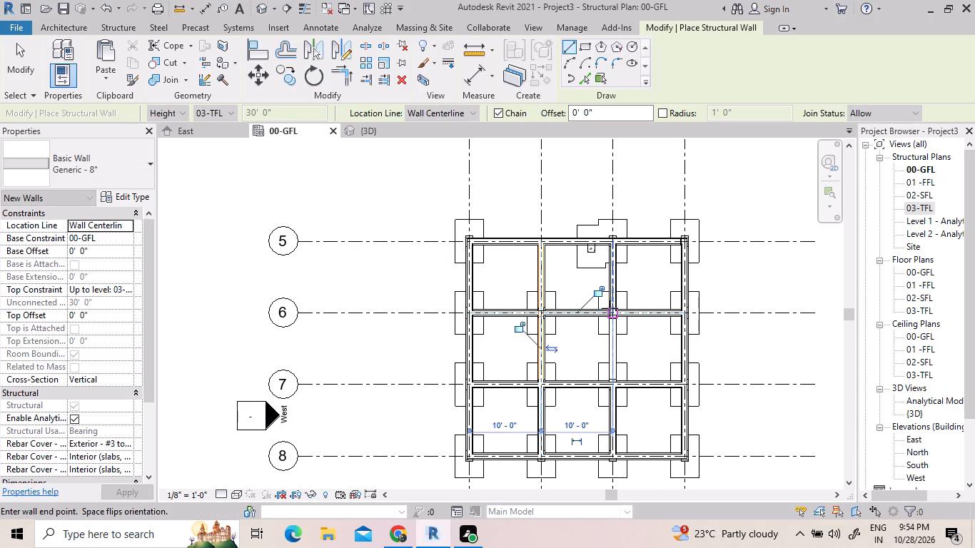
left_click(610, 387)
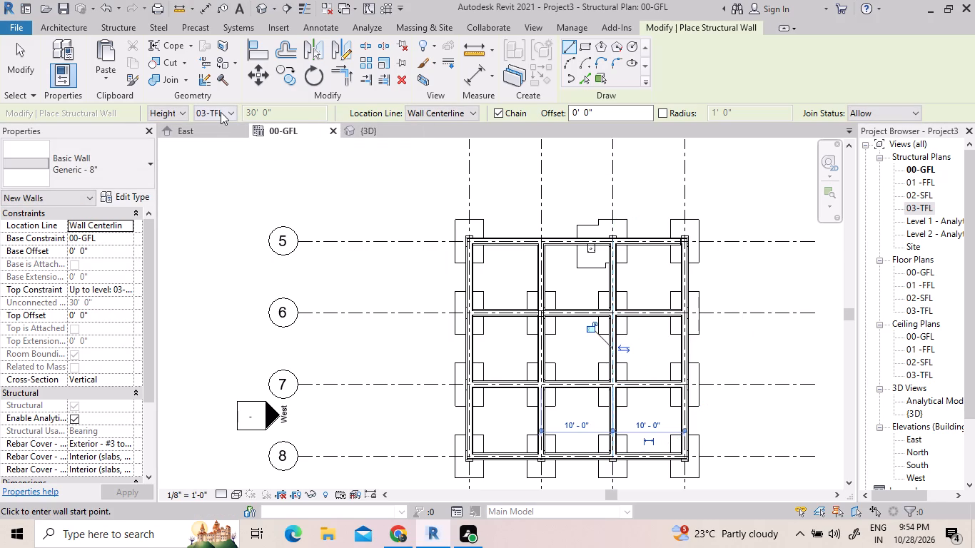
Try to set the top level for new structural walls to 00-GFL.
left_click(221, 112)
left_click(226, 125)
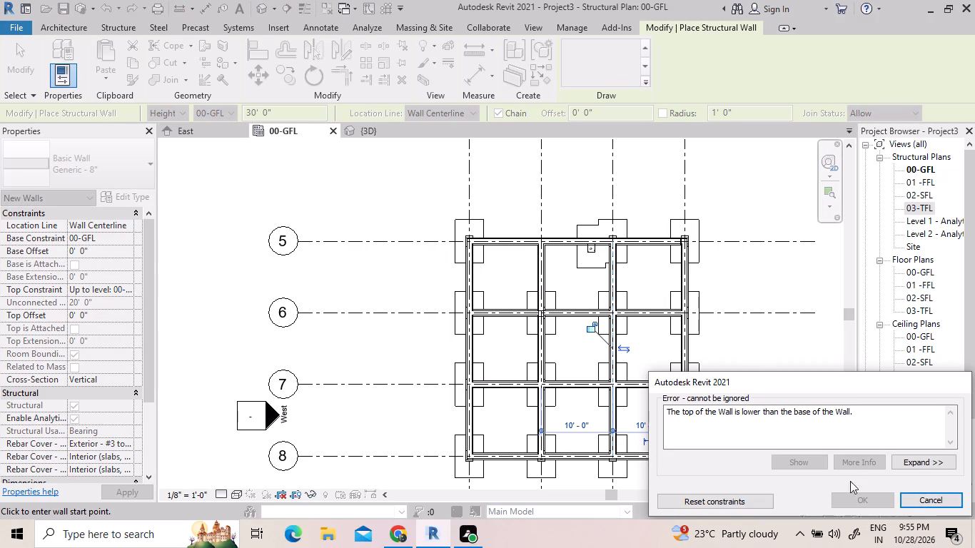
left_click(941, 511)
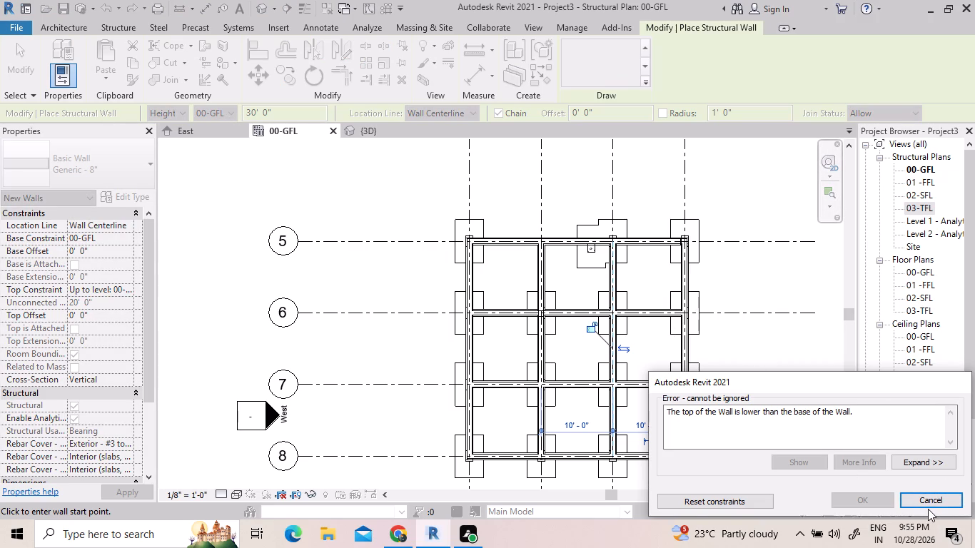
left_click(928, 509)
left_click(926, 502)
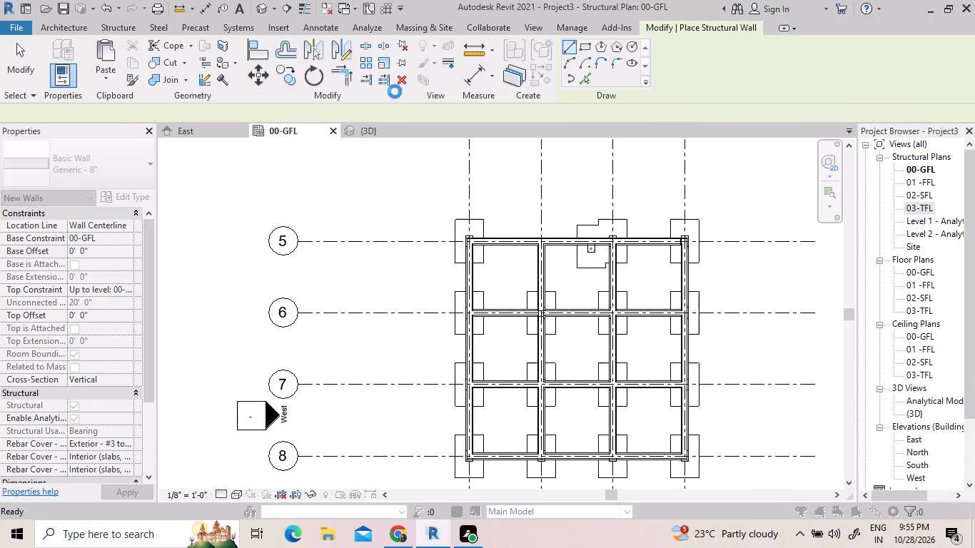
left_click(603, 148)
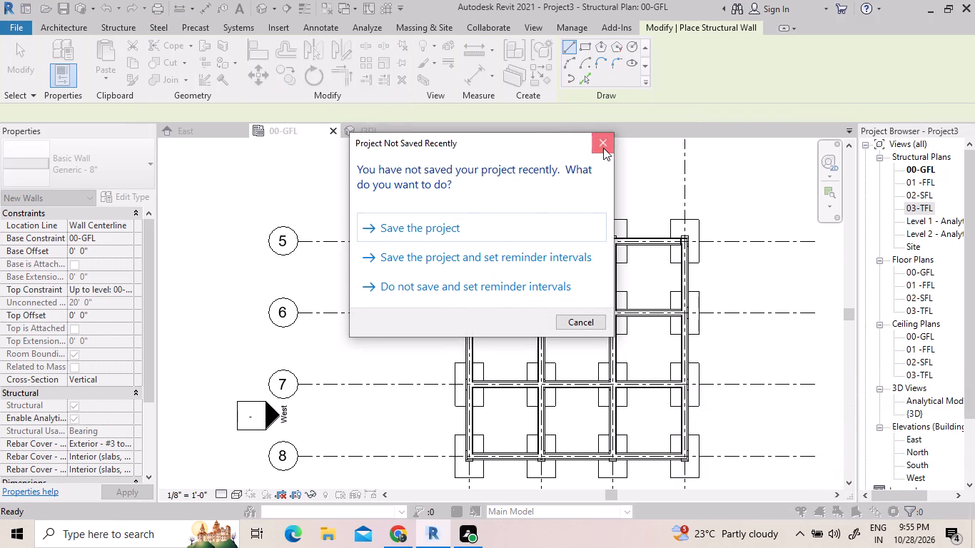
Examine the full-height perimeter walls, beams and footings in the 3D view.
left_click(376, 127)
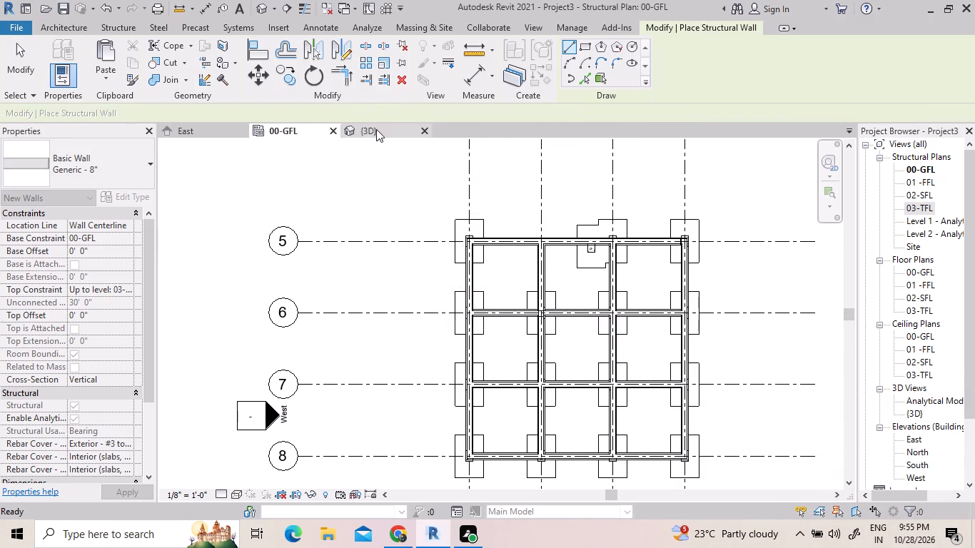
scroll(548, 359, "down", 5)
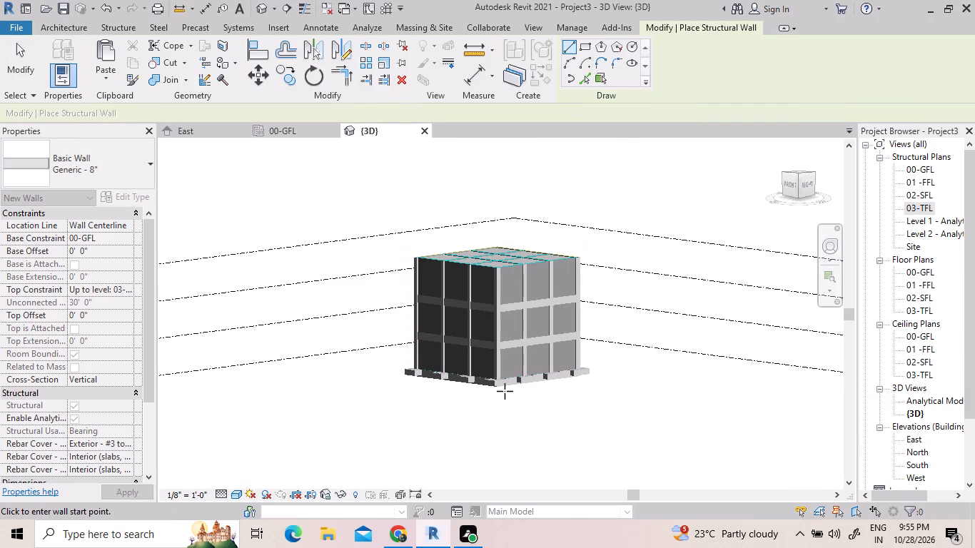
scroll(562, 406, "down", 2)
scroll(505, 430, "up", 3)
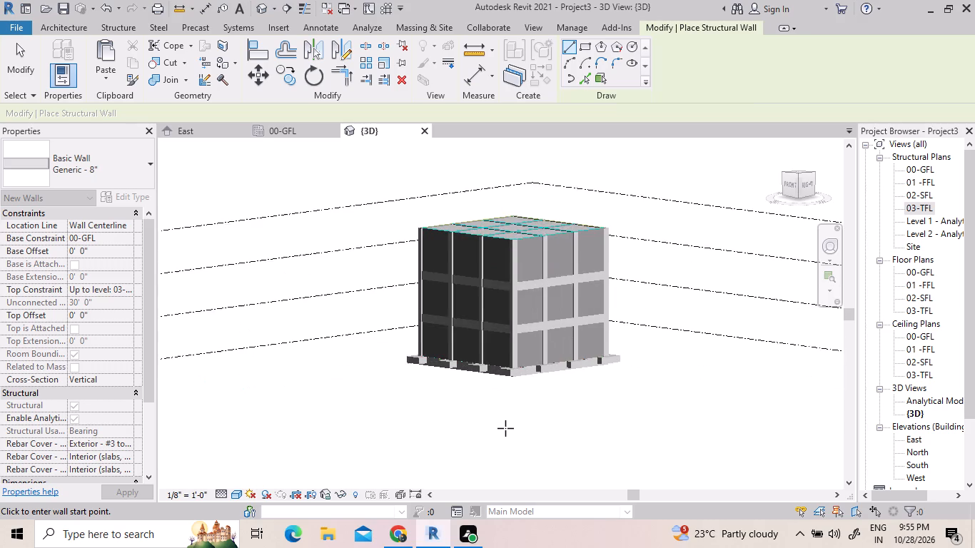
scroll(505, 428, "up", 2)
scroll(630, 380, "down", 1)
middle_click_drag(550, 403, 538, 405)
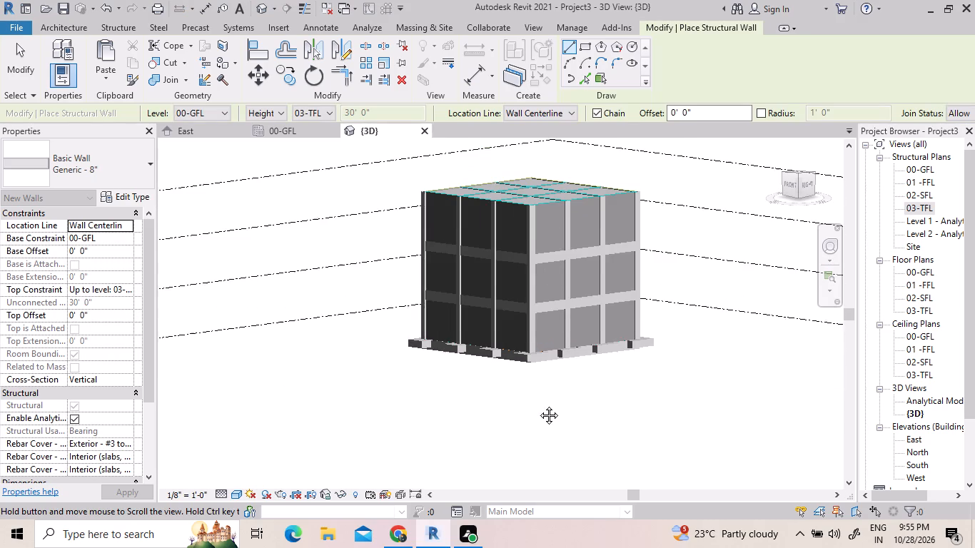
middle_click_drag(538, 405, 462, 399)
scroll(525, 382, "down", 4)
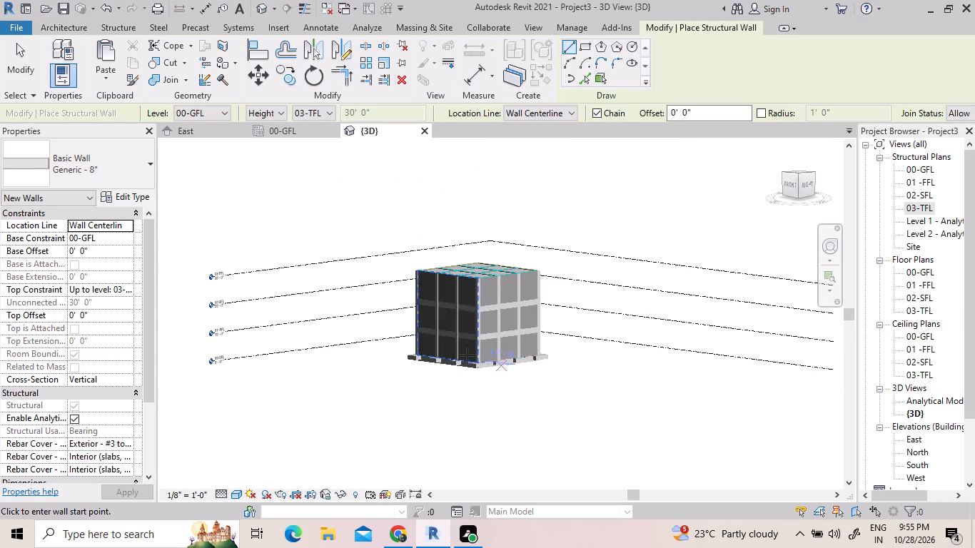
scroll(463, 358, "up", 6)
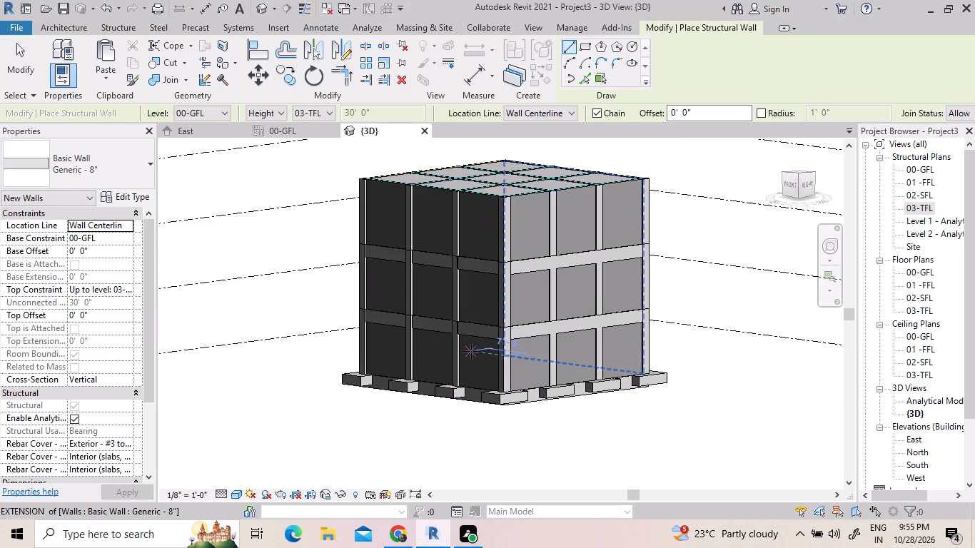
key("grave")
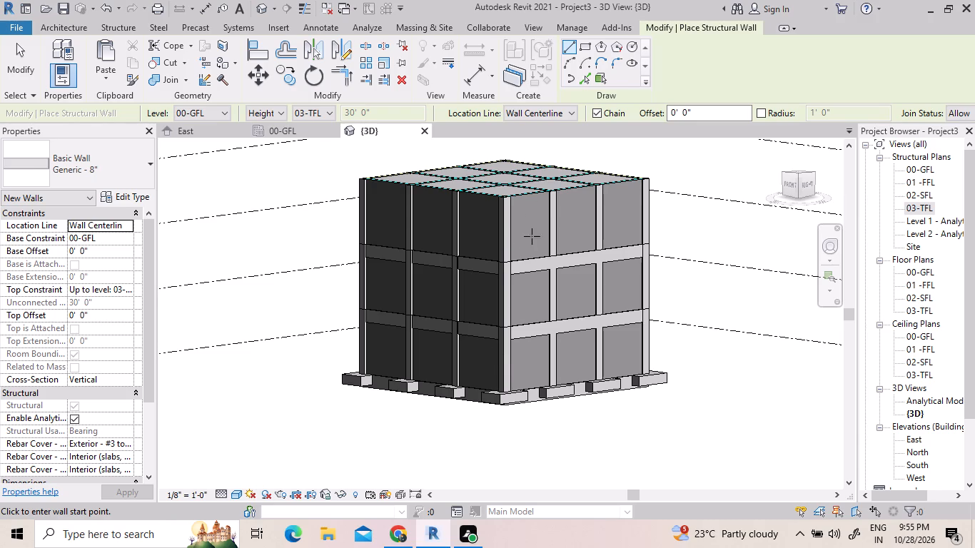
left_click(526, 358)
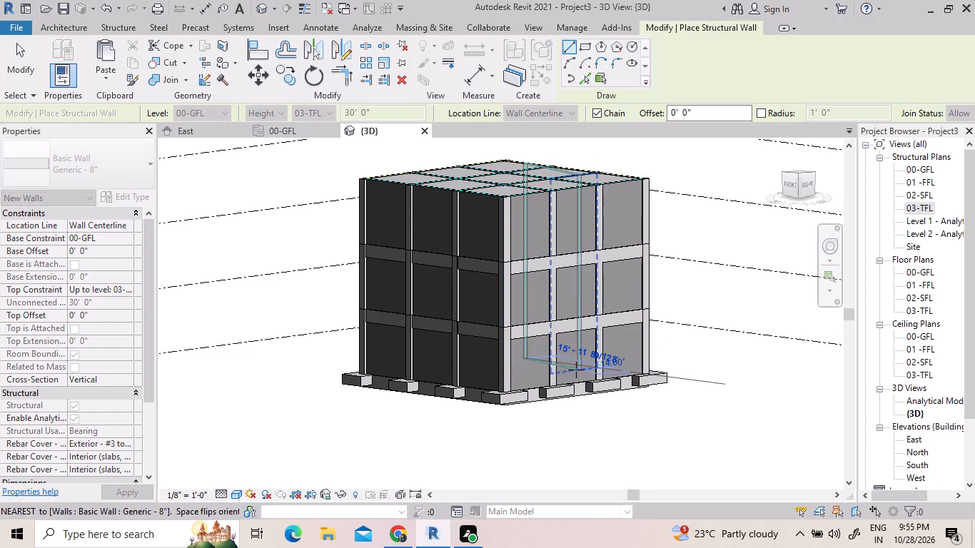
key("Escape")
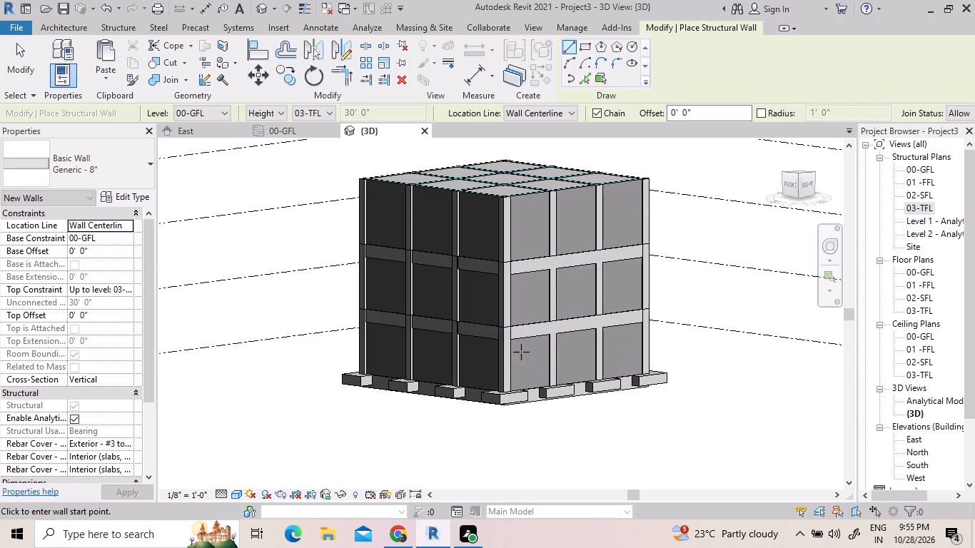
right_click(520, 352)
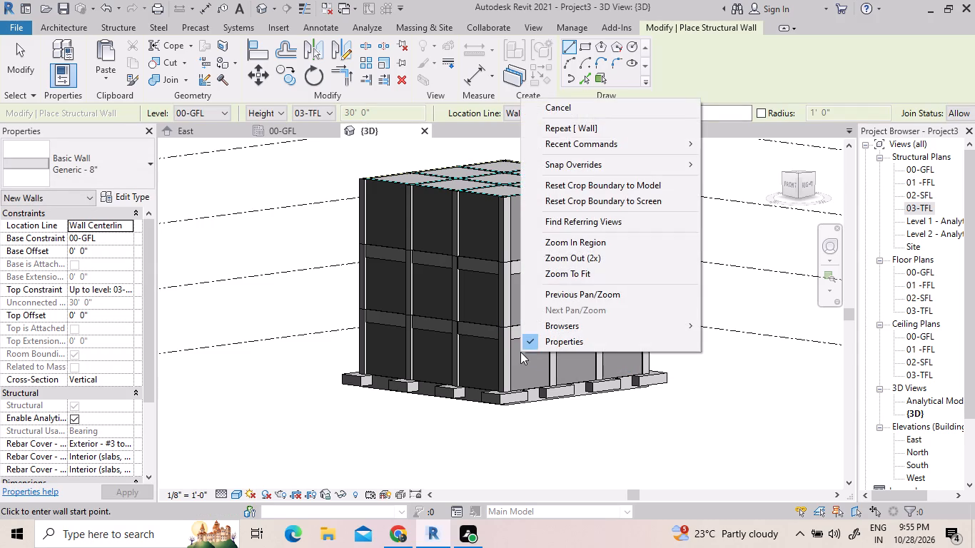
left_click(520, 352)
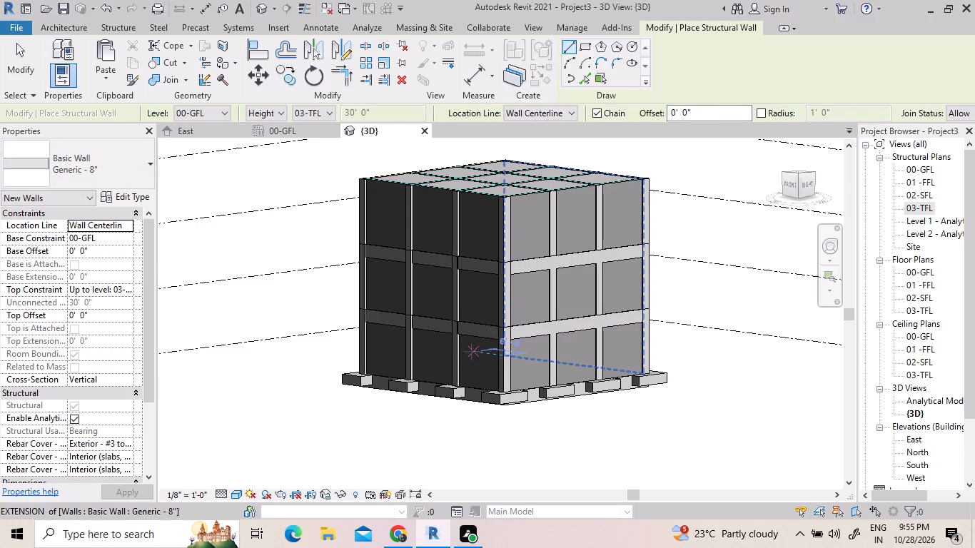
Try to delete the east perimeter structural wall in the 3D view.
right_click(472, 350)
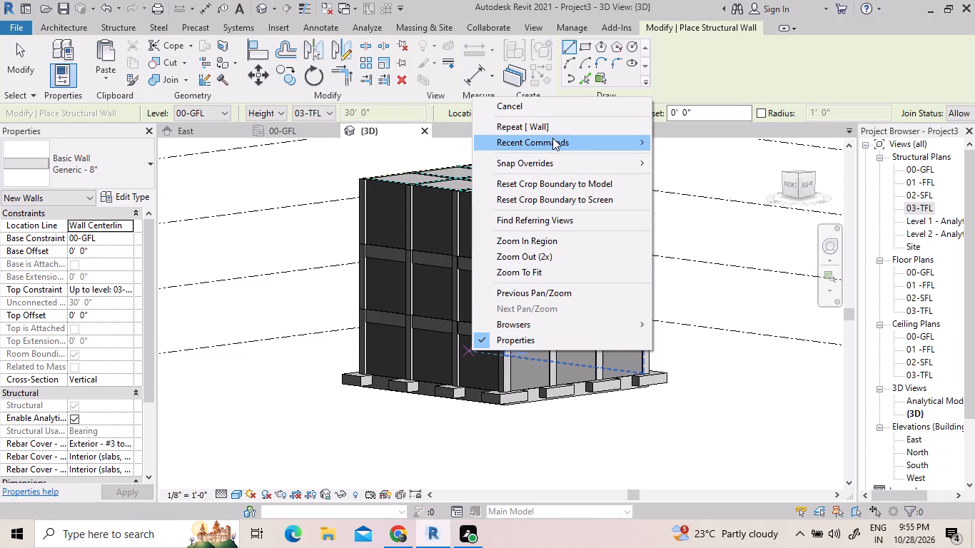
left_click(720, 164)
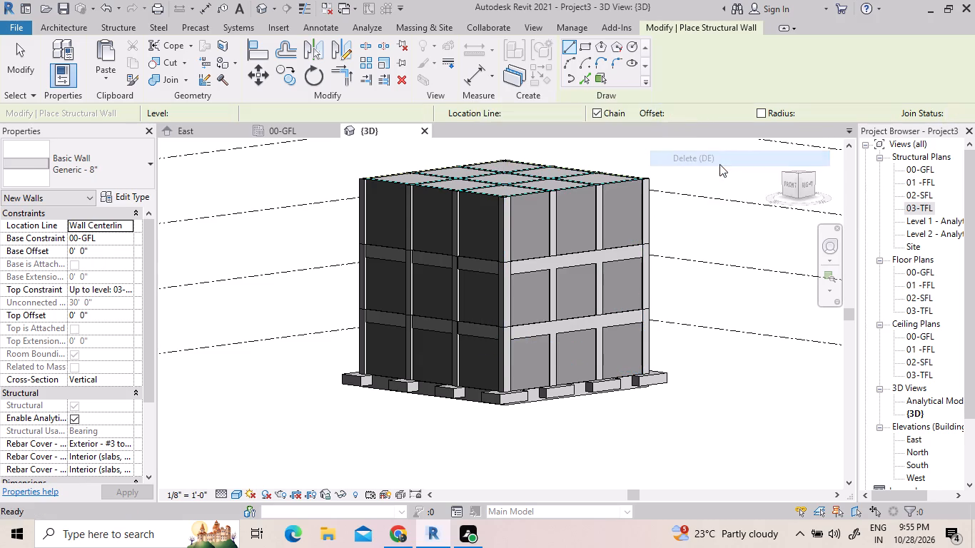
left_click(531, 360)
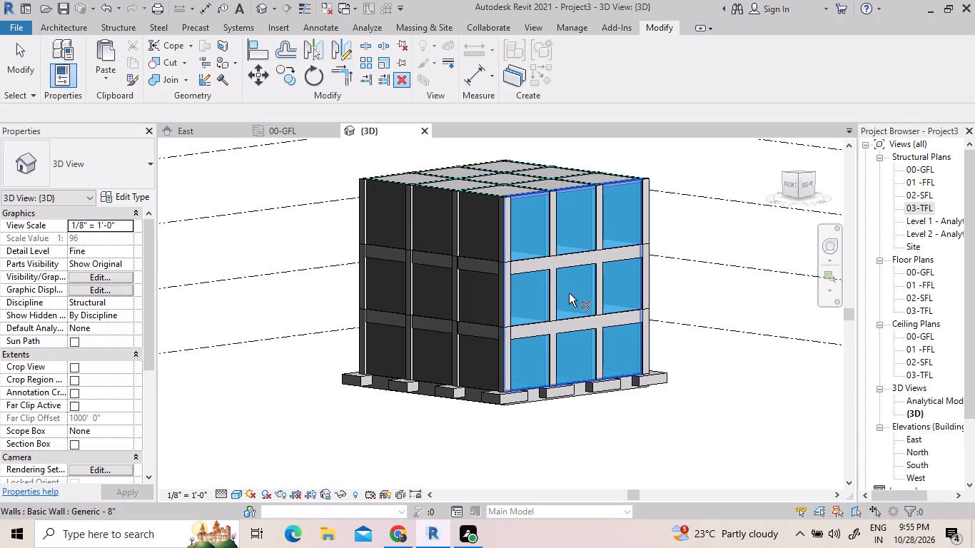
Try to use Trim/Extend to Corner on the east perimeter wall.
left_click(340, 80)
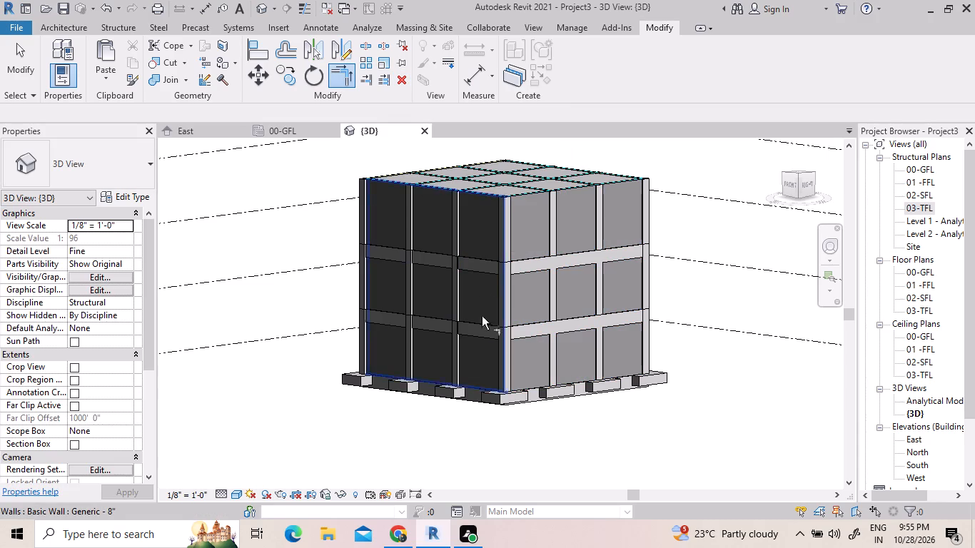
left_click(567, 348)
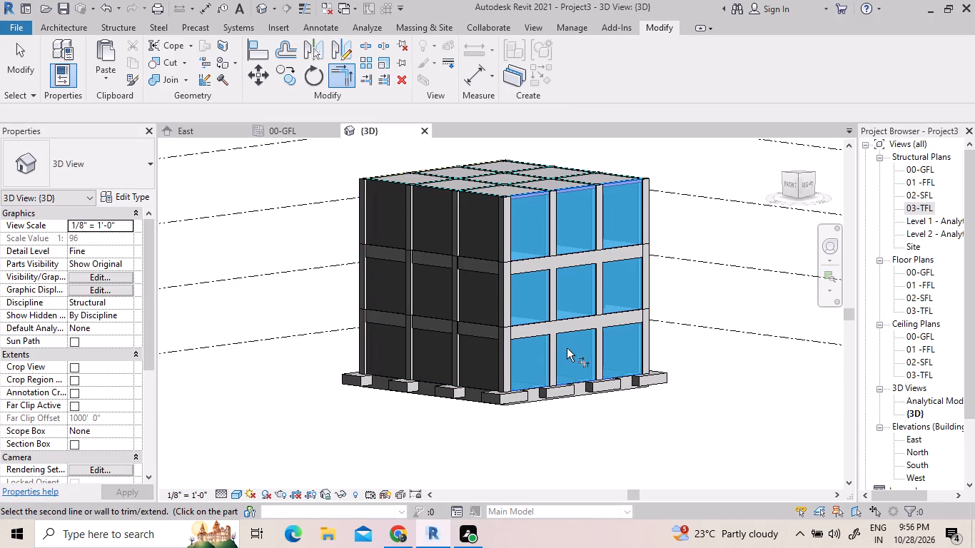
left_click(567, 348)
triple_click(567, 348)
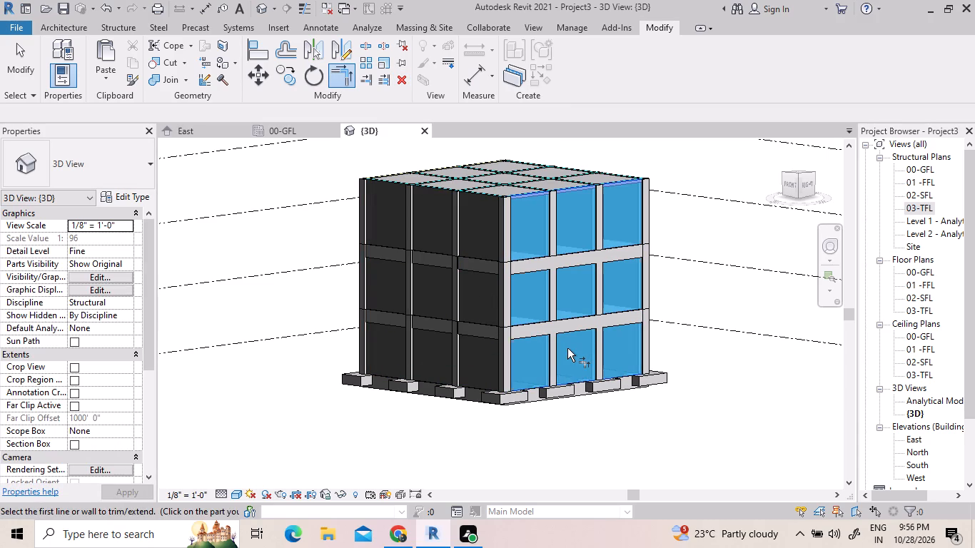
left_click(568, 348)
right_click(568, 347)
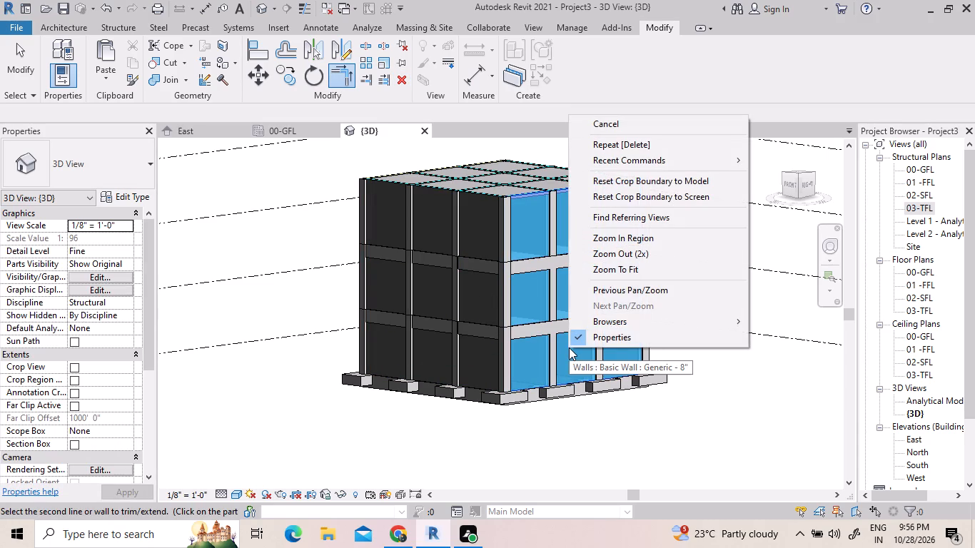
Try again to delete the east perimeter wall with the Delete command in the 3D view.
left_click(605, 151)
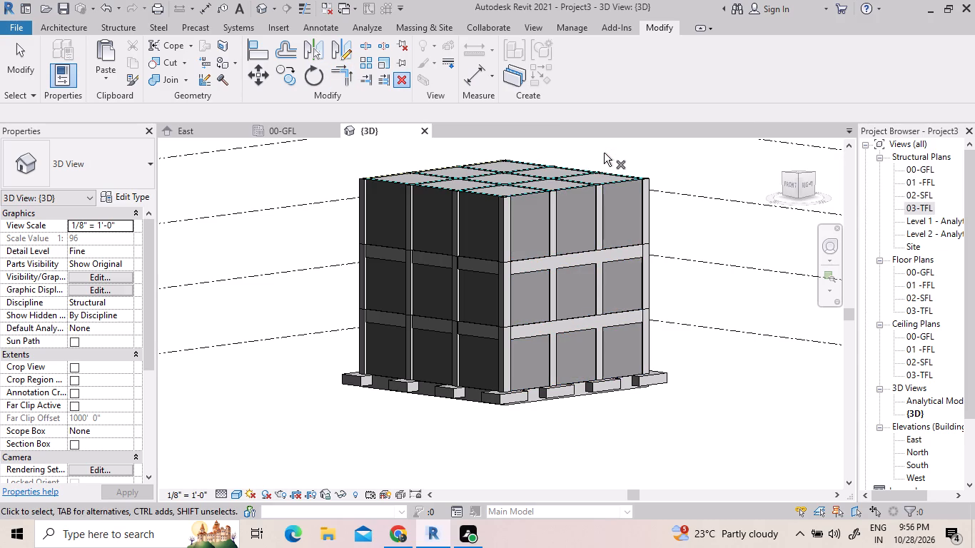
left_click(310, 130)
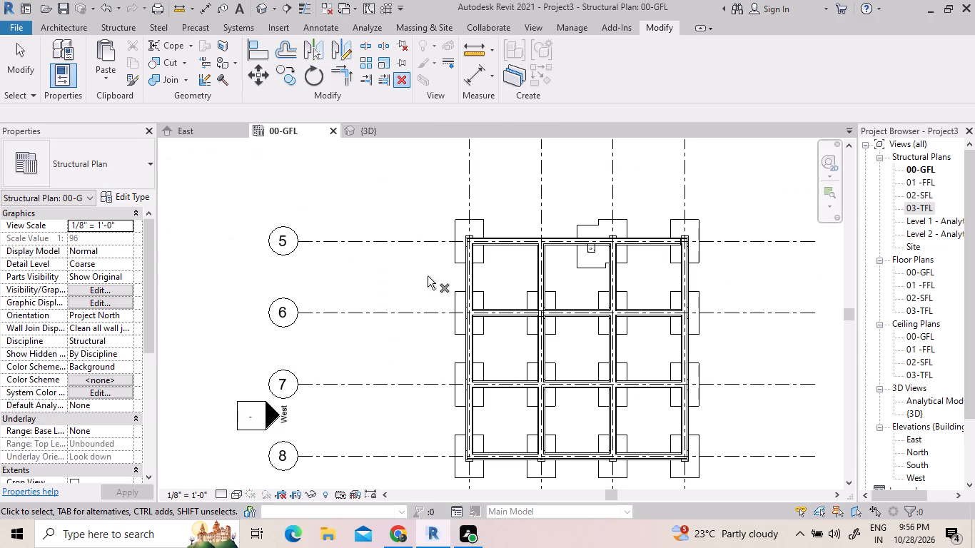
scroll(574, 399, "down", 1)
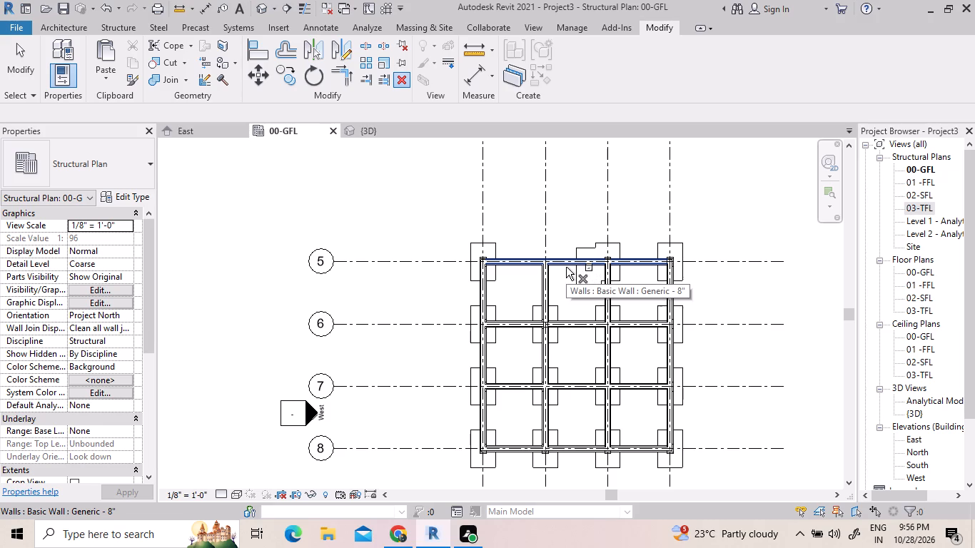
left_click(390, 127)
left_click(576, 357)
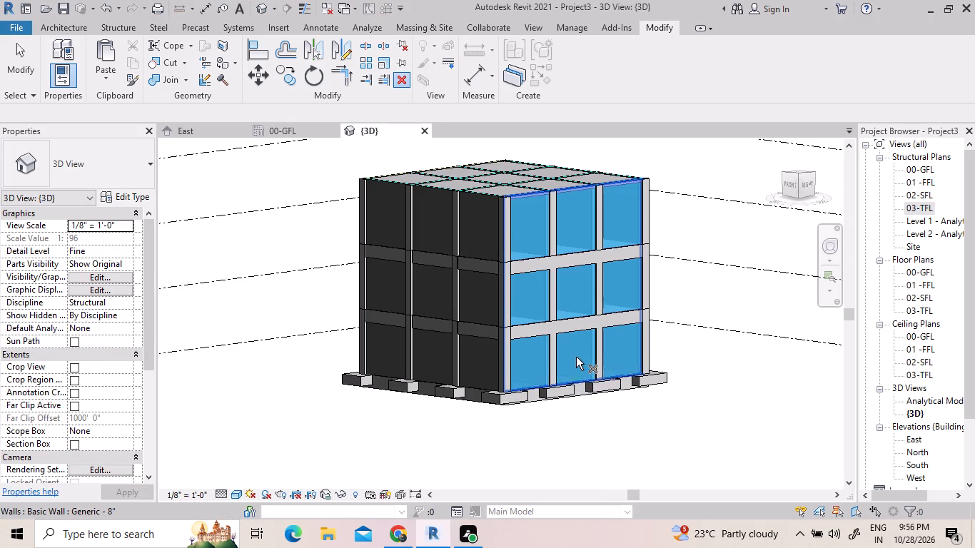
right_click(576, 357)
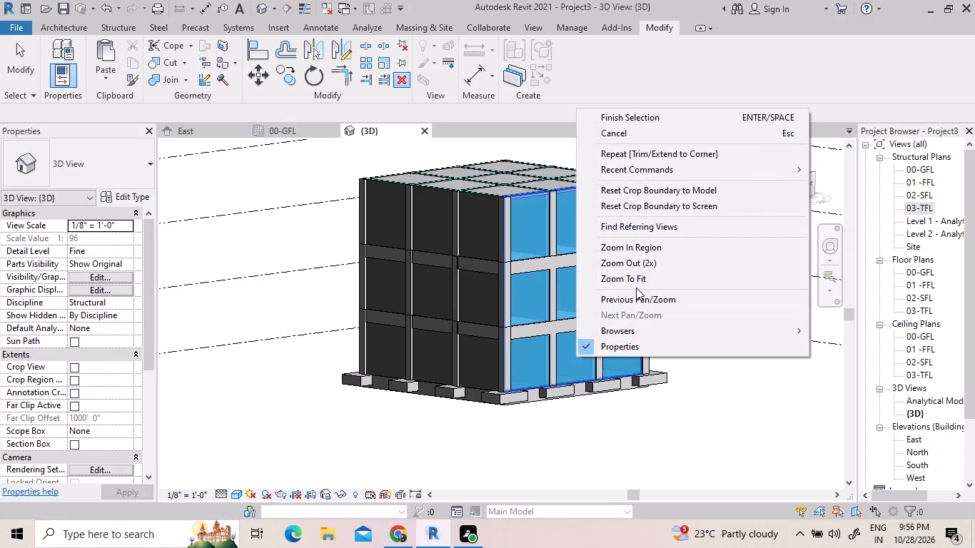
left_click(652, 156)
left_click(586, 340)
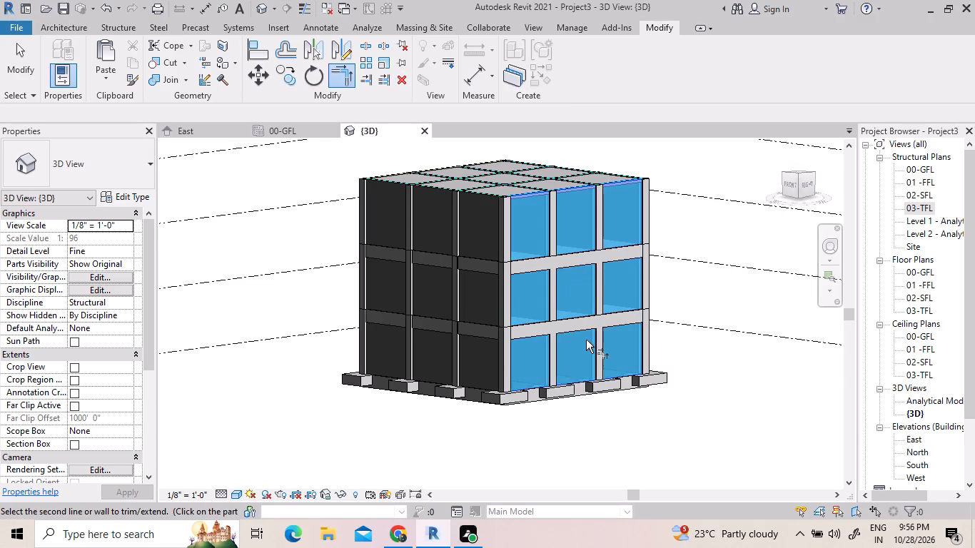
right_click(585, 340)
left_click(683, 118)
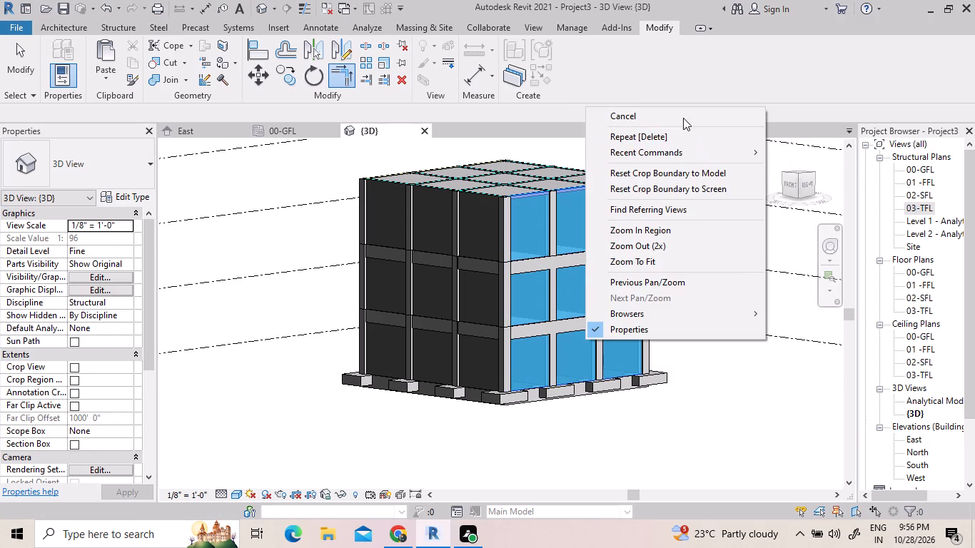
Delete the full-height Generic - 8" wall on the east perimeter of the building.
left_click(588, 331)
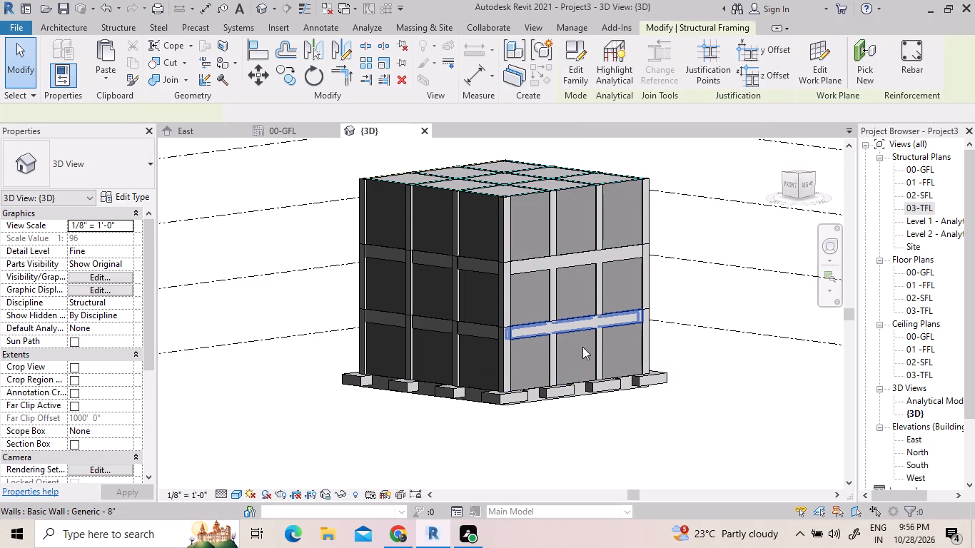
left_click(582, 347)
right_click(584, 342)
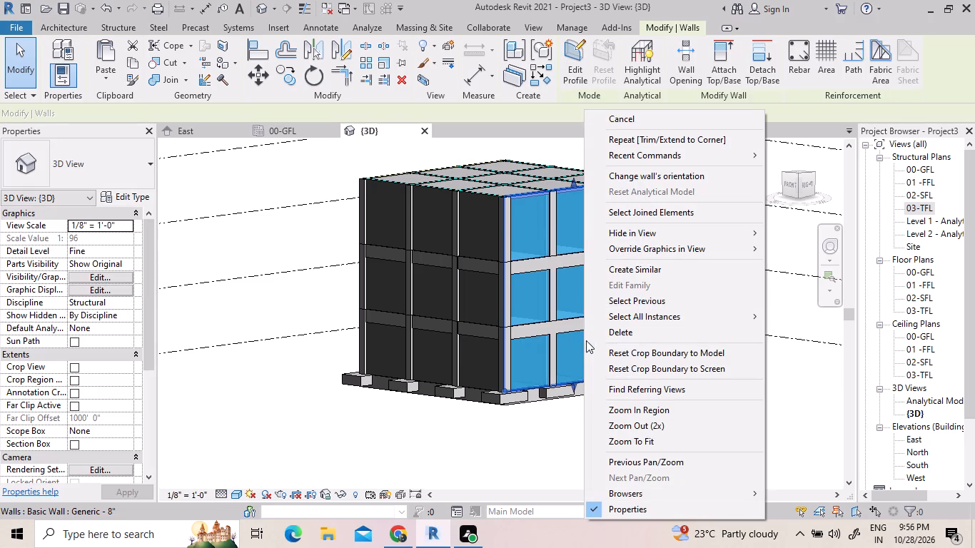
left_click(677, 331)
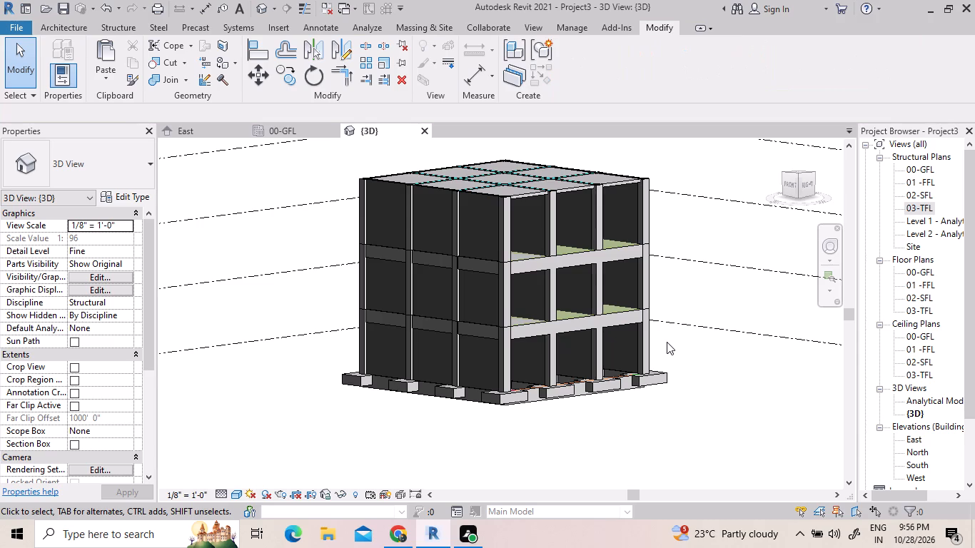
Examine the remaining walls, columns, beams, slabs and footings through the open east side and from beneath the building.
scroll(697, 186, "down", 4)
scroll(590, 329, "up", 4)
scroll(525, 338, "up", 4)
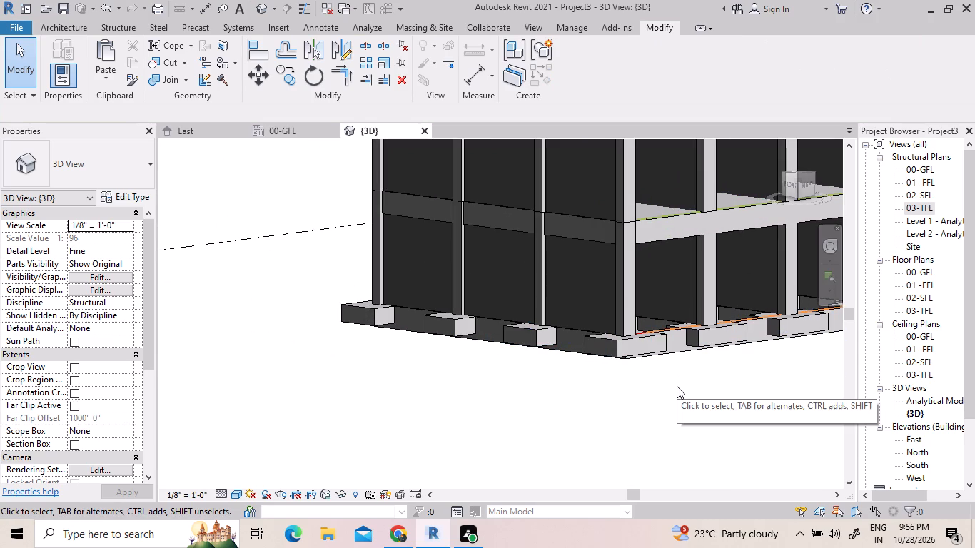
scroll(670, 367, "down", 3, "shift")
middle_click_drag(670, 367, 878, 399, "shift")
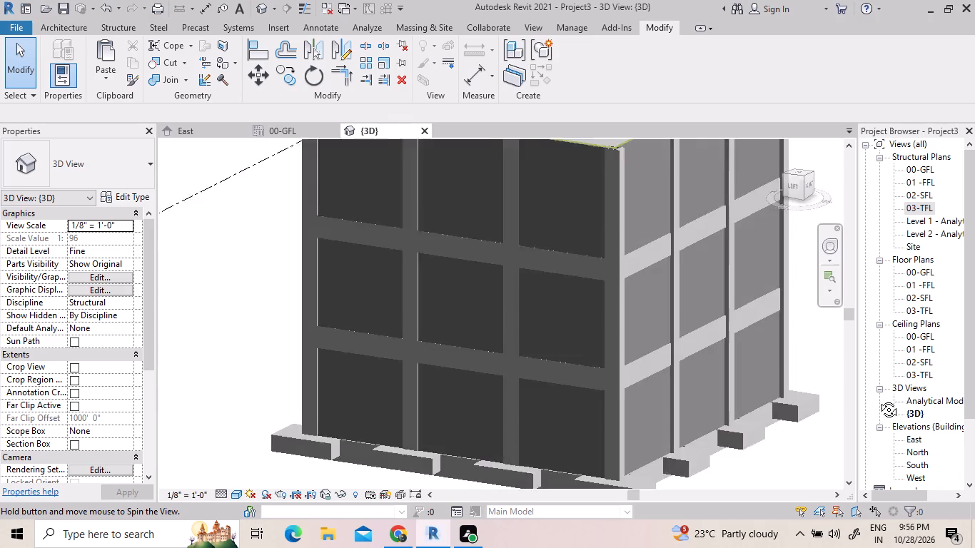
middle_click_drag(878, 399, 624, 317, "shift")
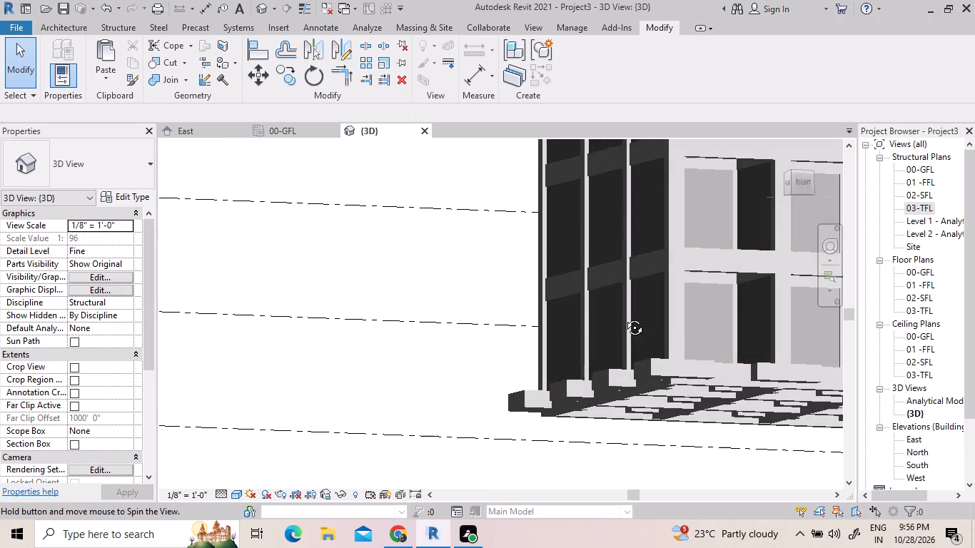
middle_click_drag(624, 317, 618, 323, "shift")
scroll(618, 324, "up", 1, "shift")
scroll(698, 396, "down", 8)
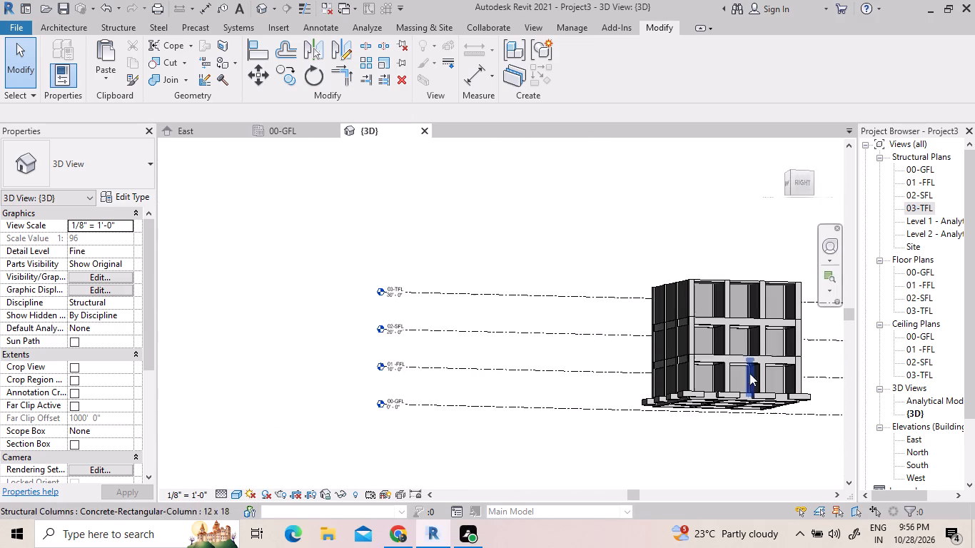
middle_click_drag(778, 340, 680, 336, "shift")
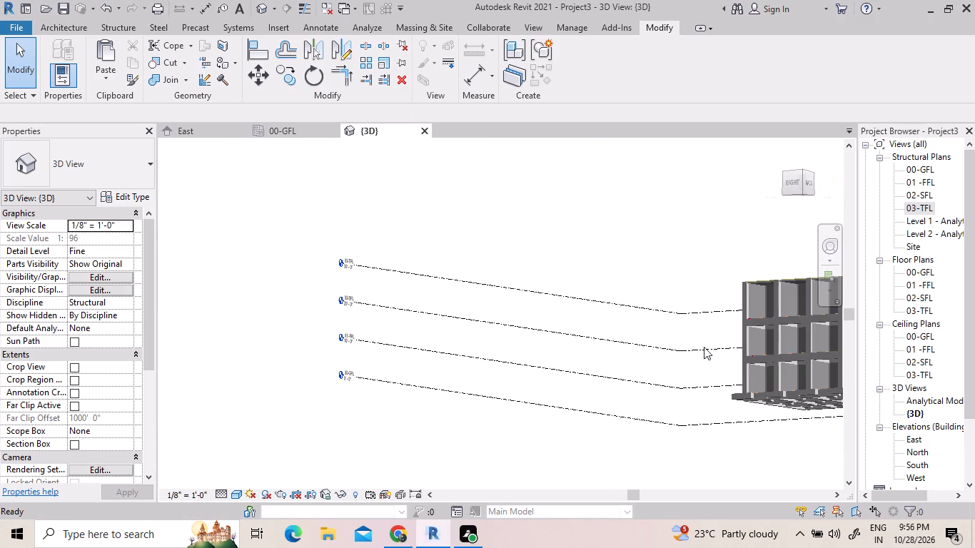
scroll(727, 358, "down", 1)
middle_click_drag(727, 387, 729, 437, "shift")
scroll(723, 432, "down", 1, "shift")
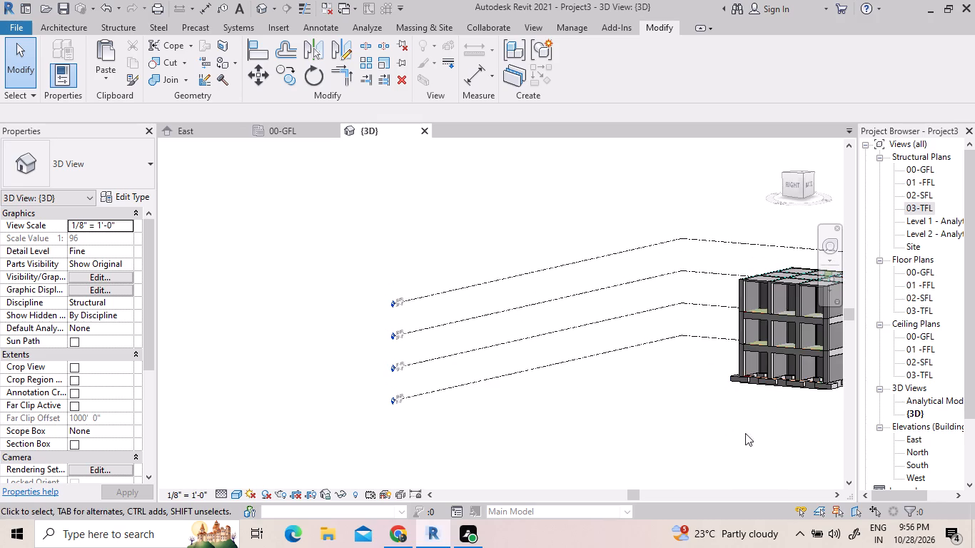
middle_click_drag(779, 423, 517, 376)
middle_click_drag(521, 372, 599, 352, "shift")
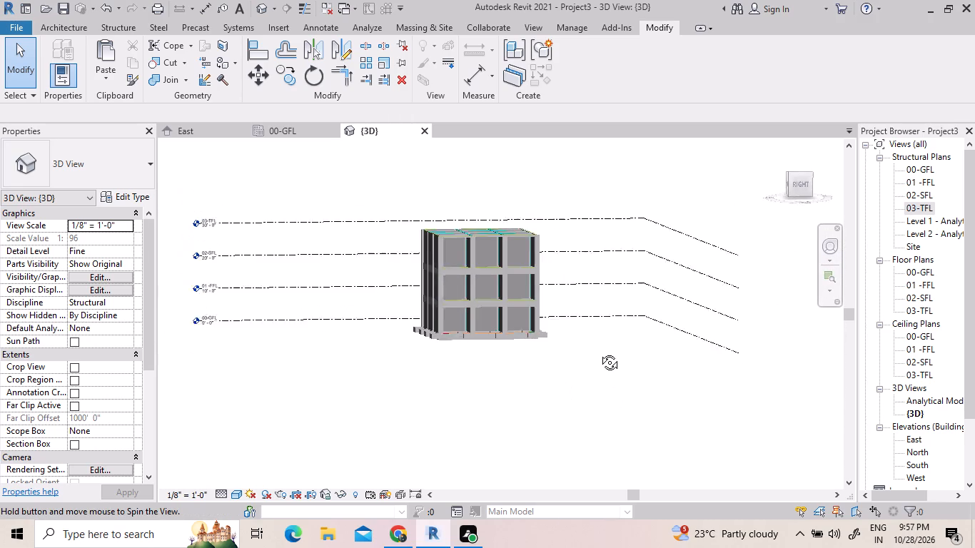
middle_click_drag(599, 352, 598, 350, "shift")
scroll(582, 318, "up", 4)
scroll(517, 298, "down", 5)
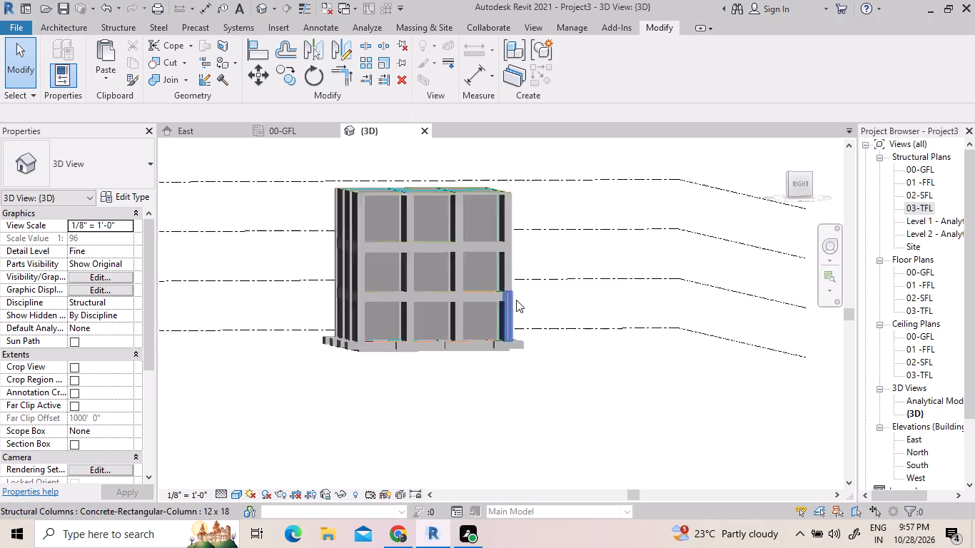
middle_click_drag(498, 366, 467, 422, "shift")
scroll(498, 366, "down", 1, "shift")
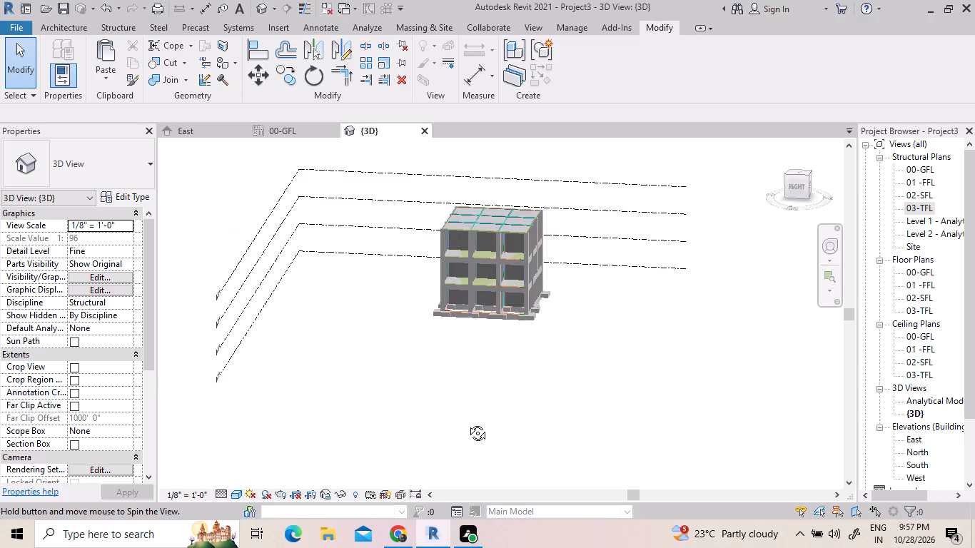
middle_click_drag(467, 422, 485, 417, "shift")
scroll(502, 312, "down", 3)
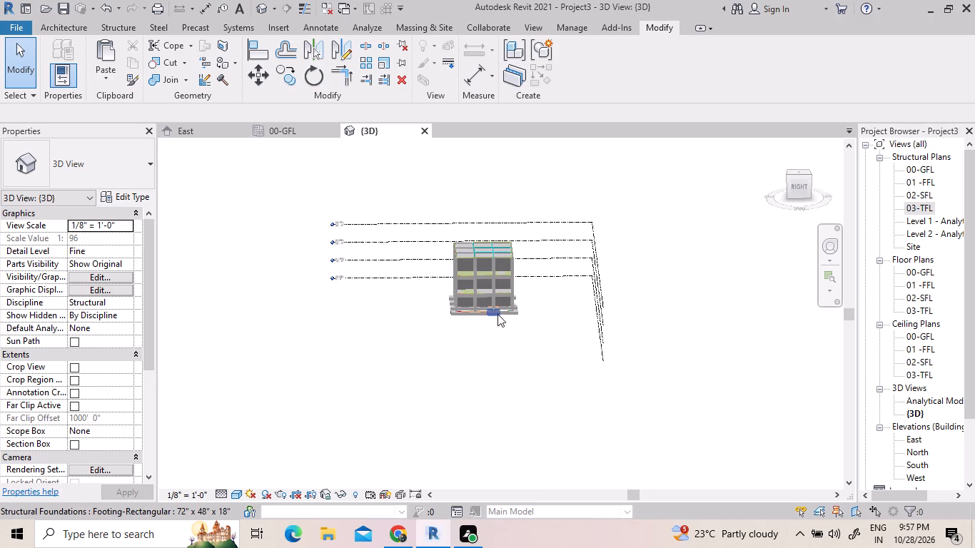
scroll(497, 315, "up", 8)
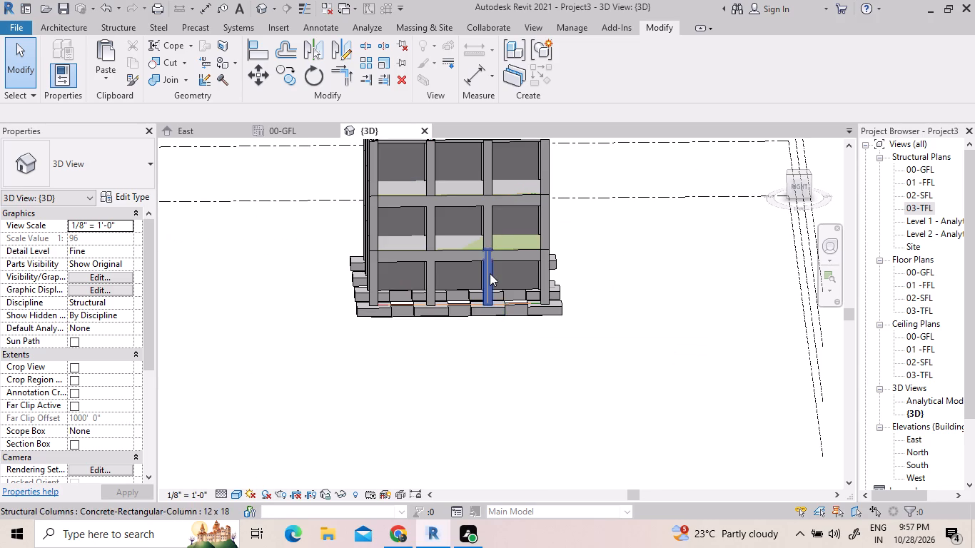
scroll(490, 218, "up", 1)
scroll(491, 213, "down", 2)
scroll(491, 213, "up", 3)
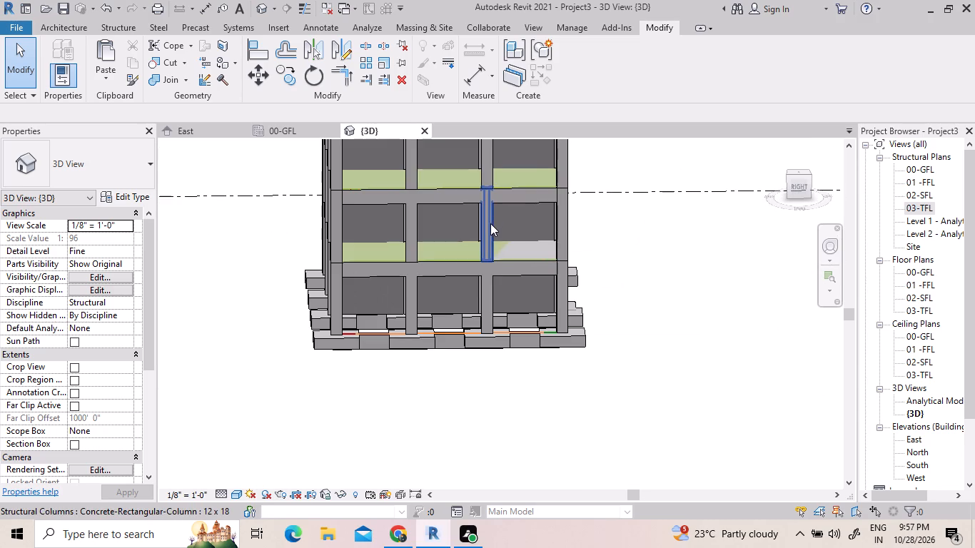
scroll(458, 290, "down", 4)
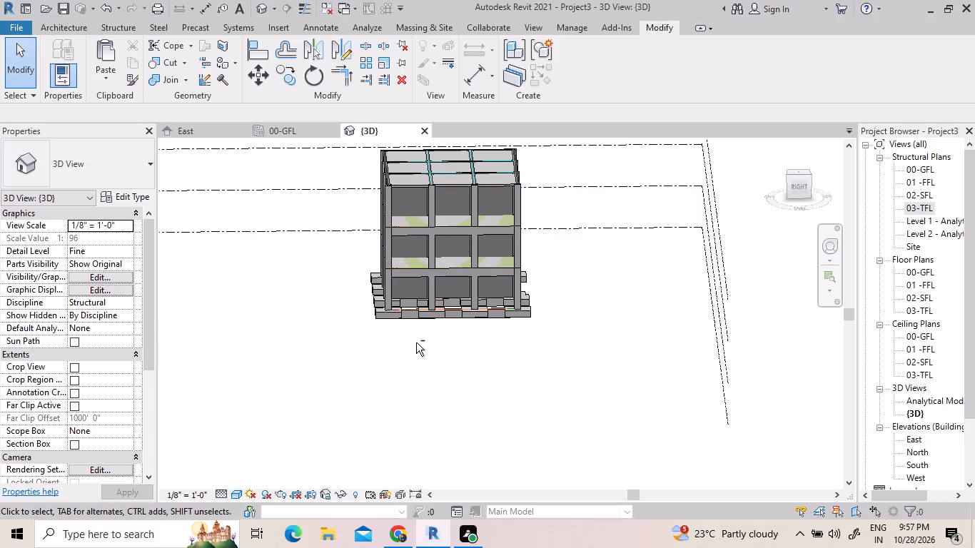
scroll(414, 347, "down", 1, "shift")
middle_click_drag(413, 349, 453, 166, "shift")
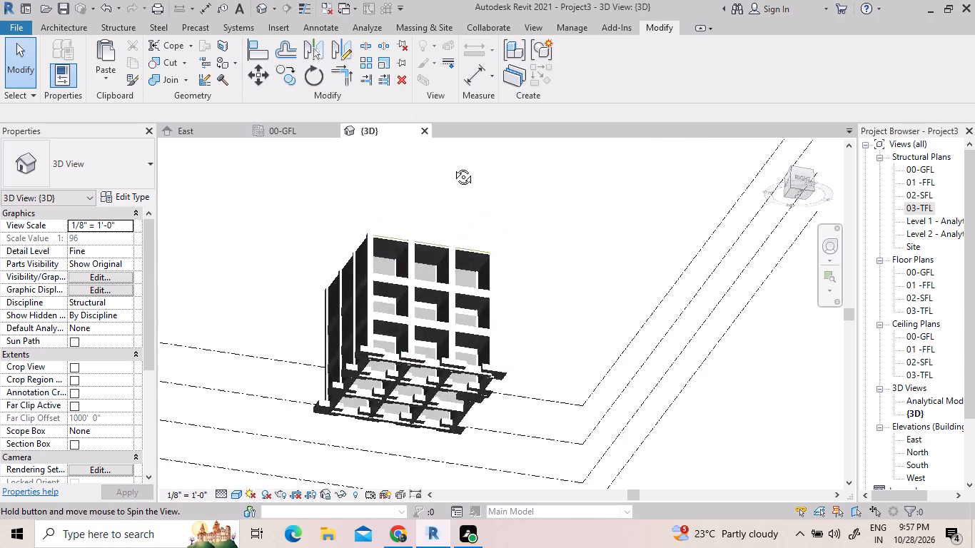
middle_click_drag(453, 166, 451, 196, "shift")
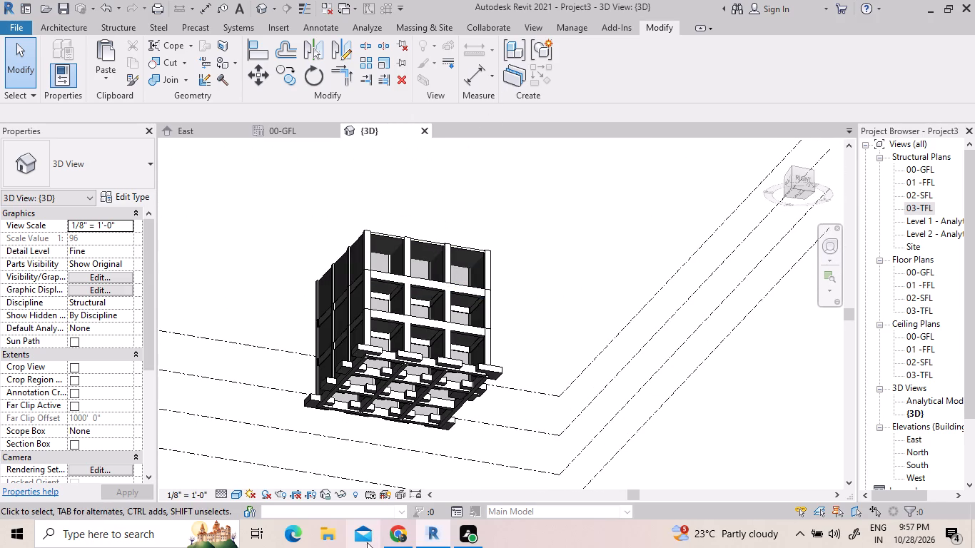
scroll(397, 452, "down", 1)
middle_click_drag(397, 452, 440, 187)
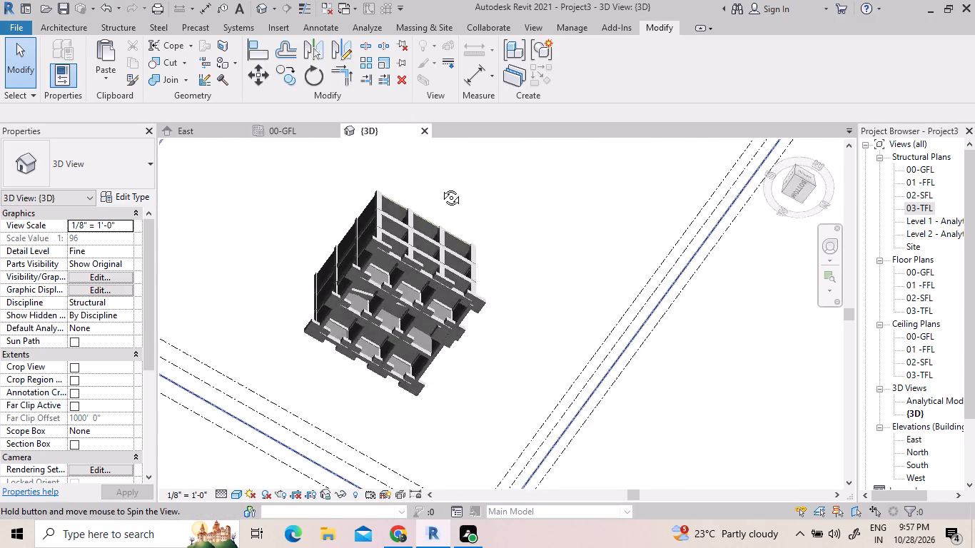
middle_click_drag(440, 187, 452, 144)
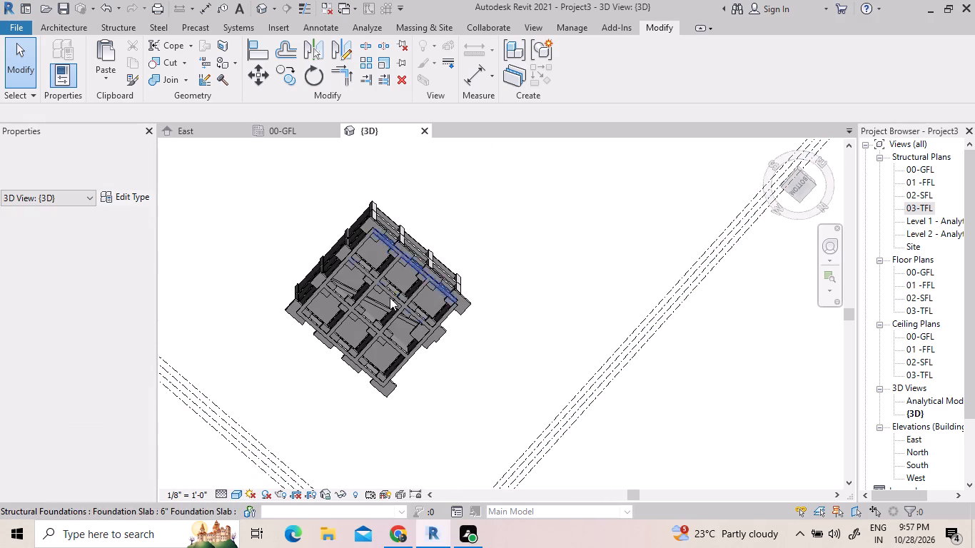
left_click(380, 308)
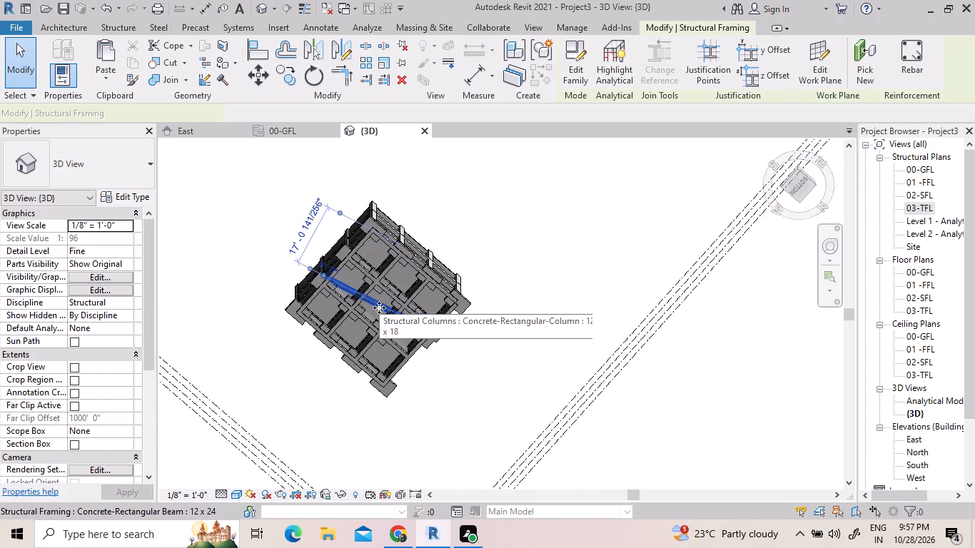
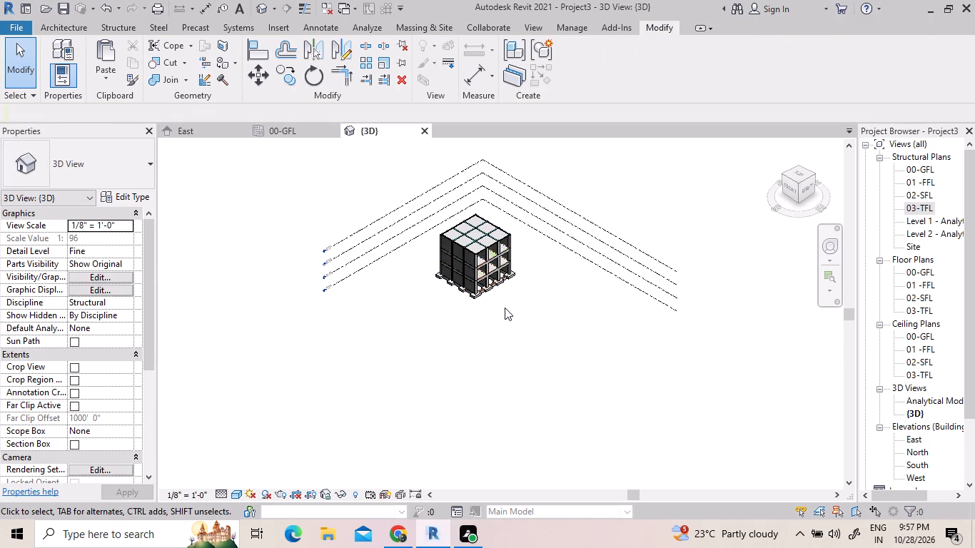
Examine the footings, ground beams and slabs of the building from beneath in the 3D view.
scroll(505, 309, "down", 1)
scroll(506, 312, "down", 1, "shift")
middle_click_drag(506, 312, 505, 309, "shift")
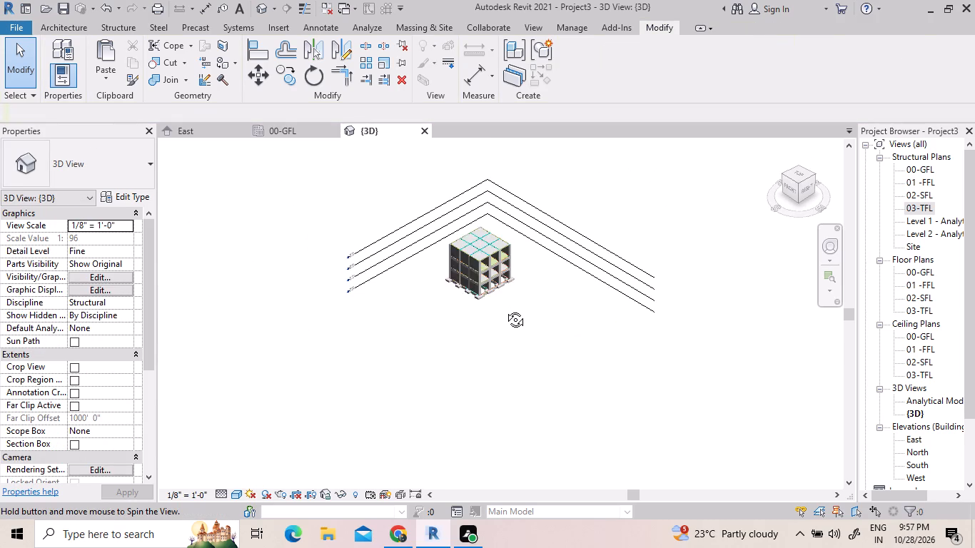
middle_click_drag(505, 309, 497, 215, "shift")
middle_click_drag(515, 365, 514, 175, "shift")
scroll(518, 243, "down", 1, "shift")
middle_click_drag(532, 407, 502, 139)
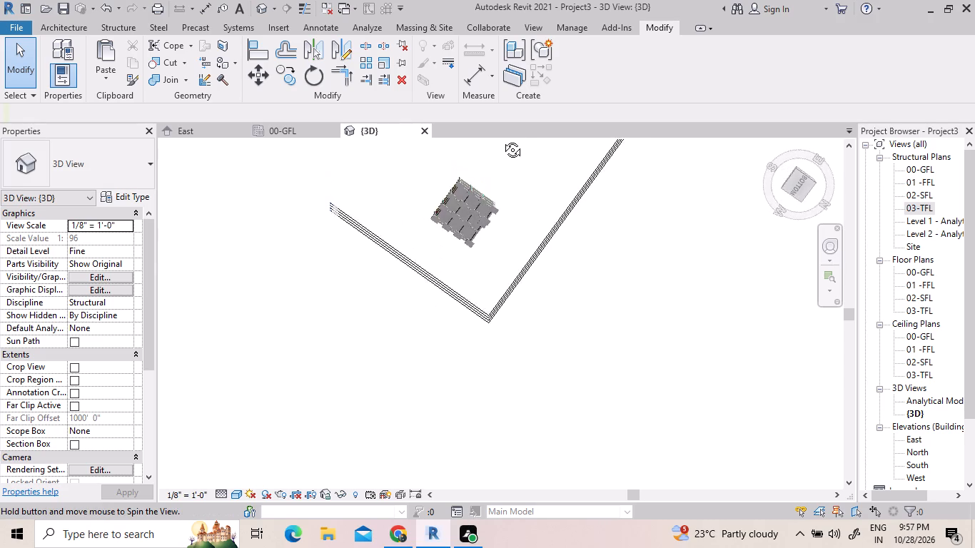
middle_click_drag(502, 139, 496, 181)
scroll(471, 208, "up", 4)
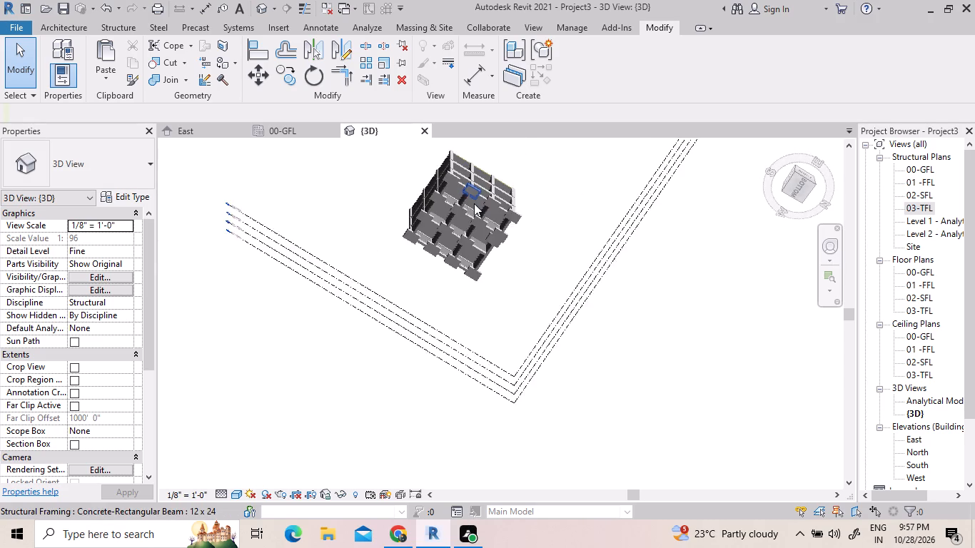
scroll(474, 203, "up", 8)
scroll(474, 202, "down", 3)
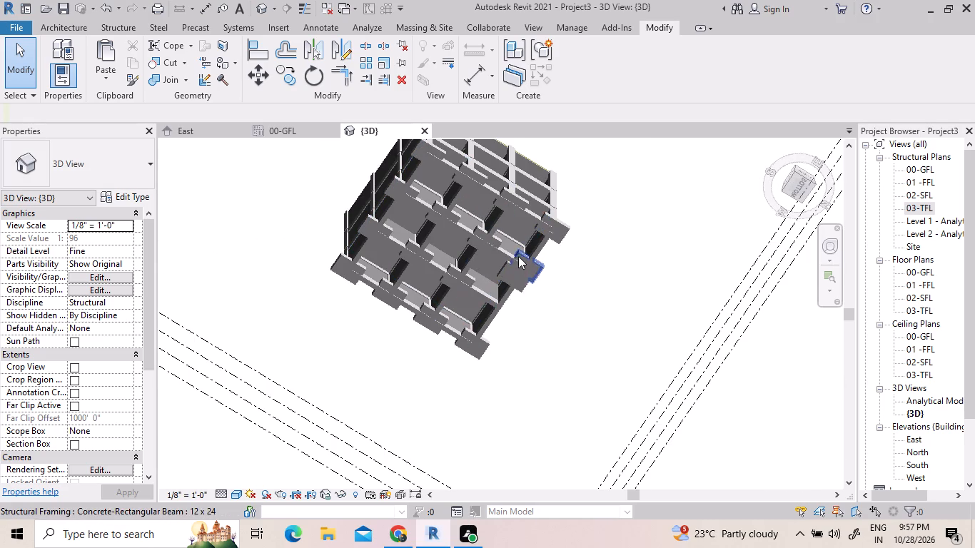
scroll(539, 327, "down", 1, "shift")
middle_click_drag(539, 327, 505, 323, "shift")
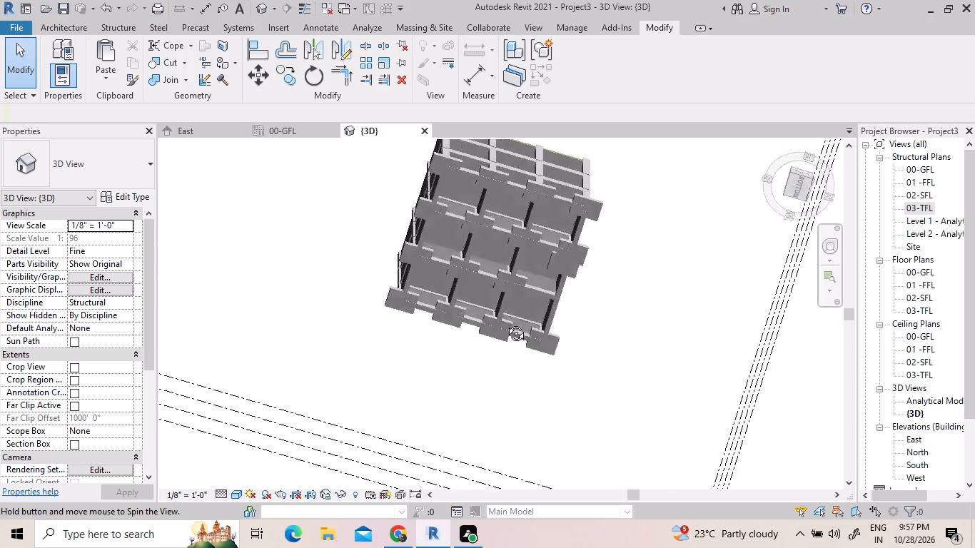
middle_click_drag(505, 323, 597, 342, "shift")
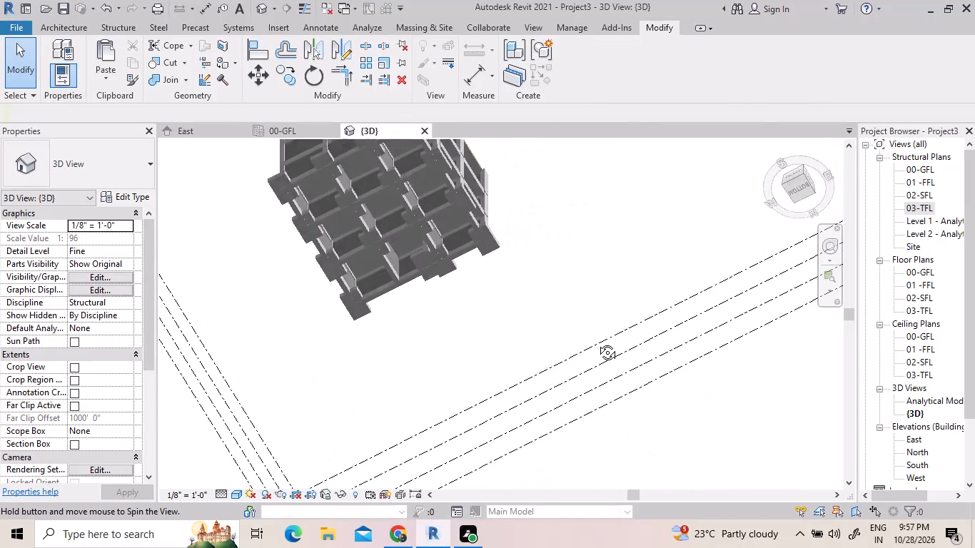
middle_click_drag(597, 342, 495, 390, "shift")
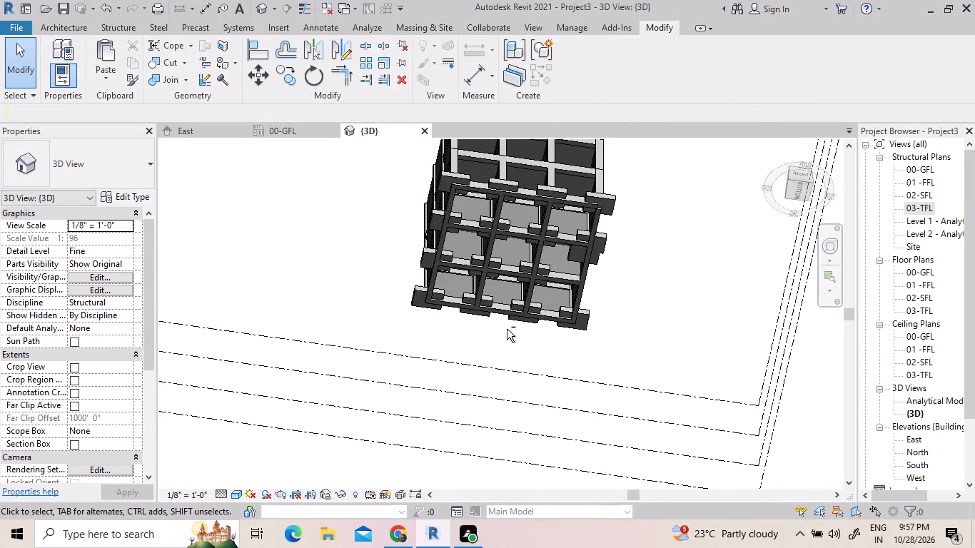
scroll(515, 304, "down", 2, "shift")
middle_click_drag(502, 336, 494, 385, "shift")
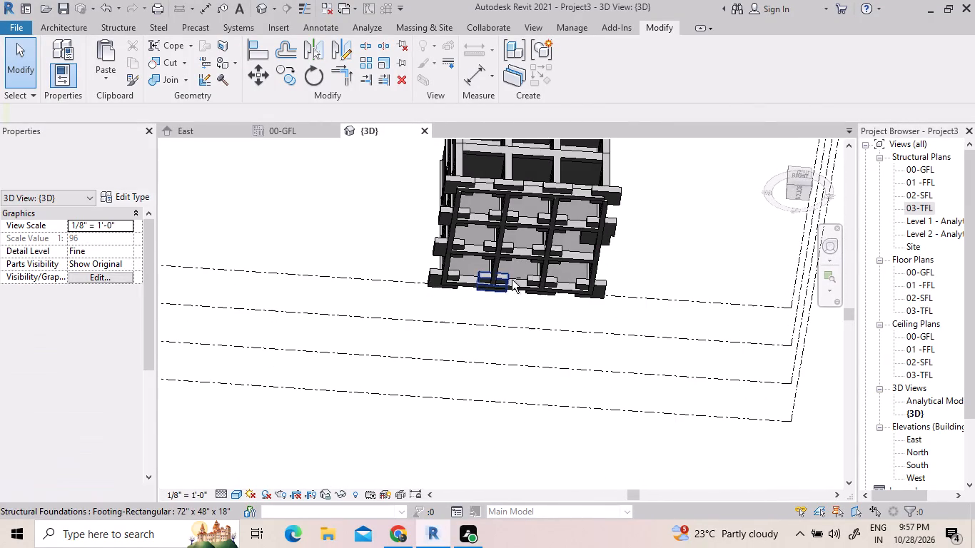
scroll(512, 279, "down", 2, "shift")
middle_click_drag(506, 302, 490, 372, "shift")
scroll(565, 245, "down", 2, "shift")
middle_click_drag(563, 250, 555, 344, "shift")
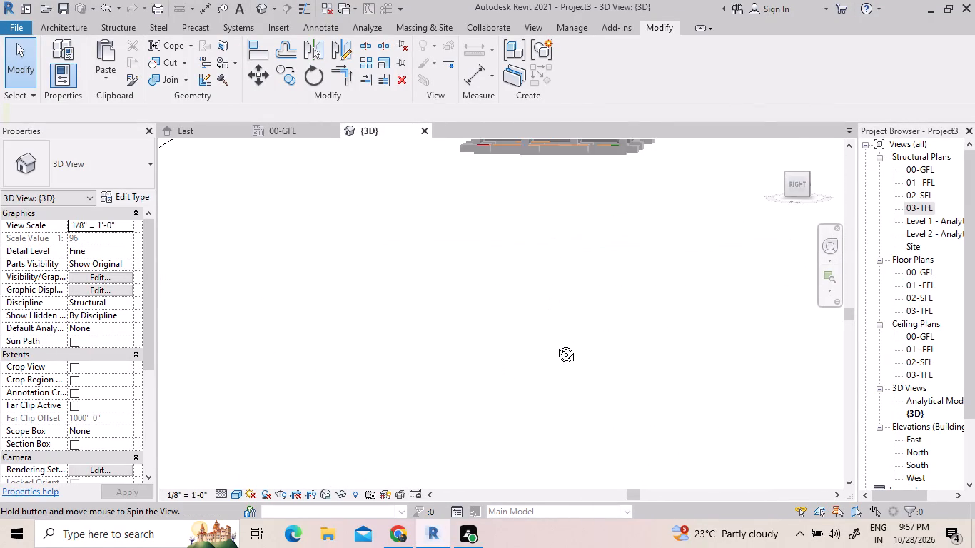
middle_click_drag(555, 344, 555, 342, "shift")
Examine the open east side and the remaining perimeter walls around the outside of the building.
scroll(579, 253, "down", 9)
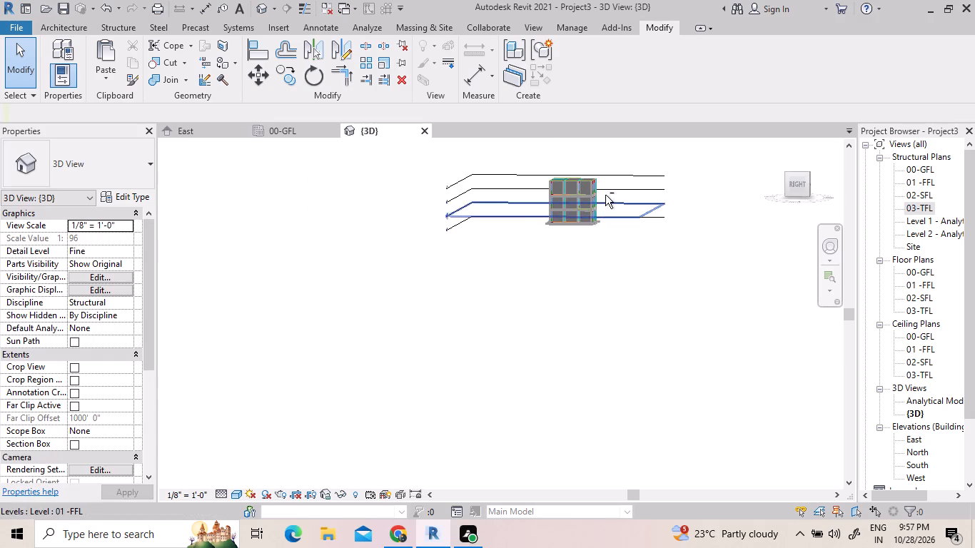
middle_click_drag(605, 195, 474, 263, "shift")
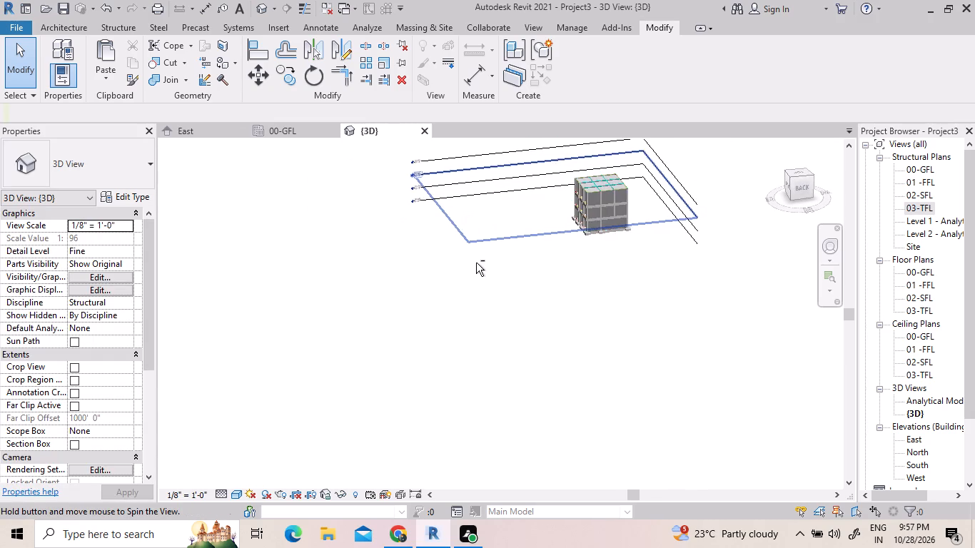
scroll(630, 227, "up", 4, "shift")
middle_click_drag(616, 250, 669, 233, "shift")
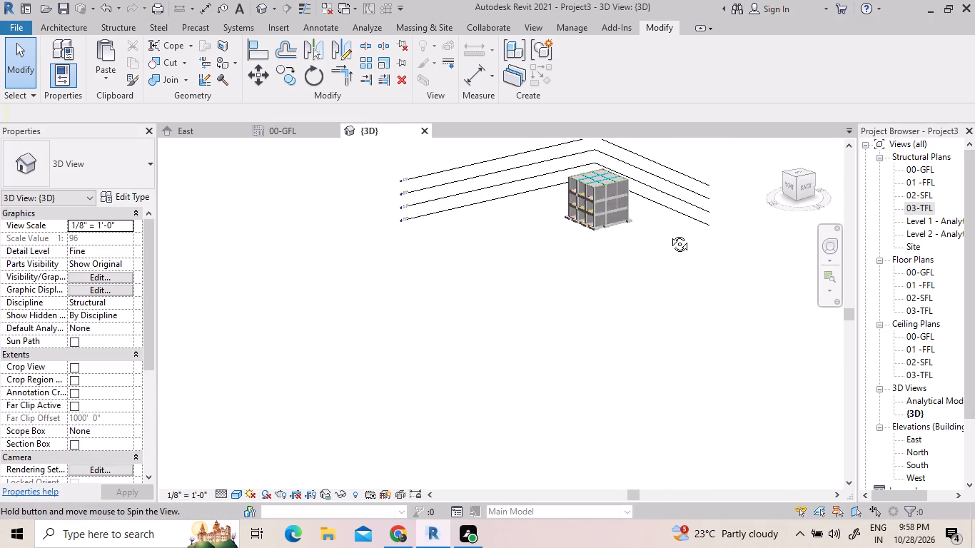
middle_click_drag(669, 233, 749, 191, "shift")
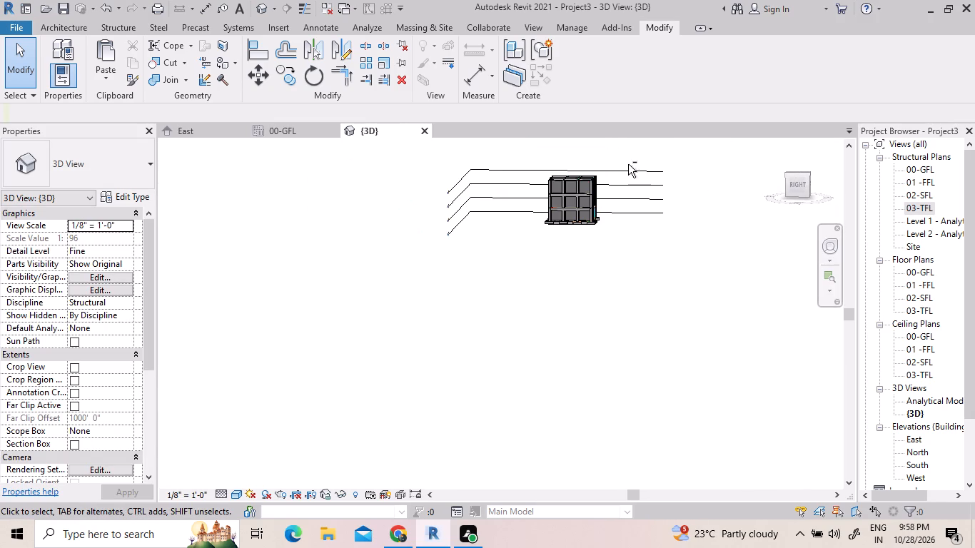
scroll(576, 164, "up", 3, "shift")
scroll(585, 173, "up", 10)
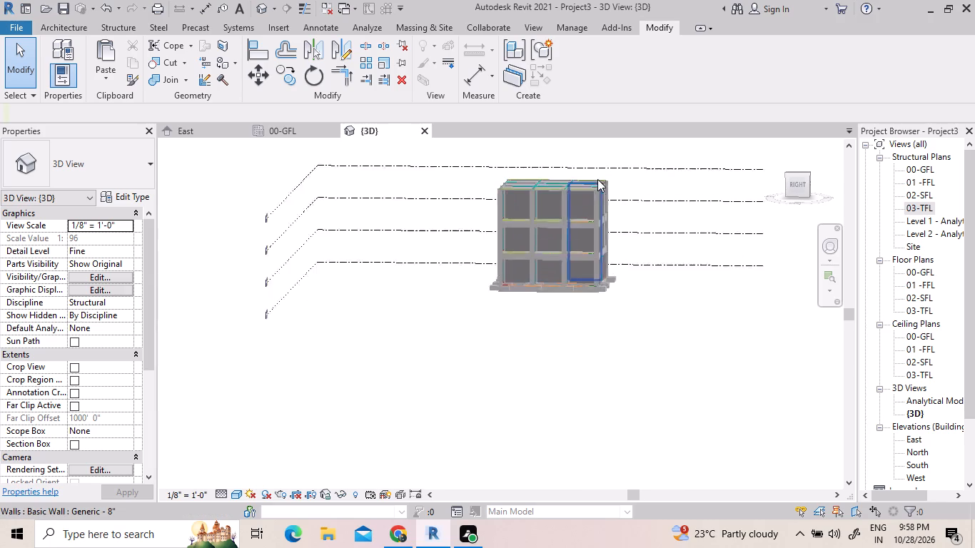
scroll(610, 232, "up", 3)
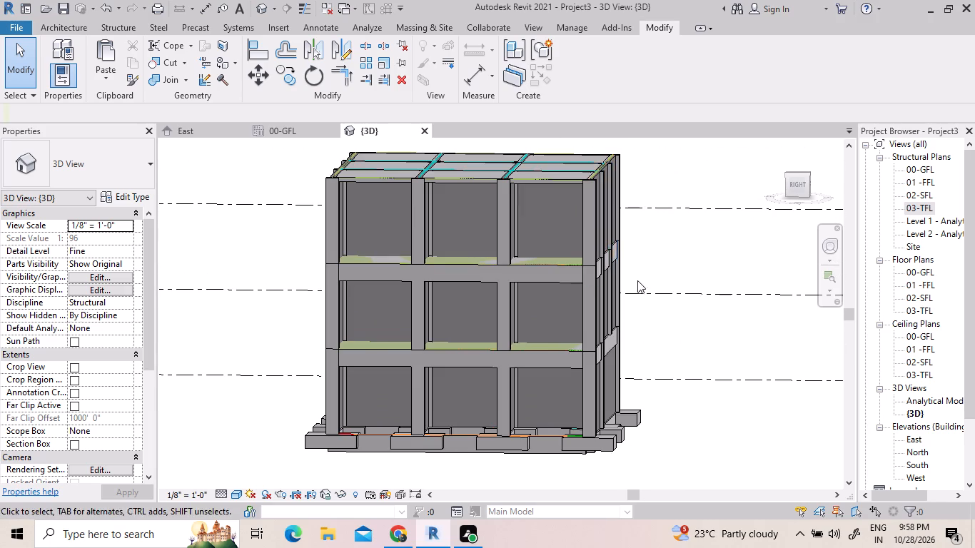
scroll(617, 323, "down", 1)
scroll(507, 384, "down", 2)
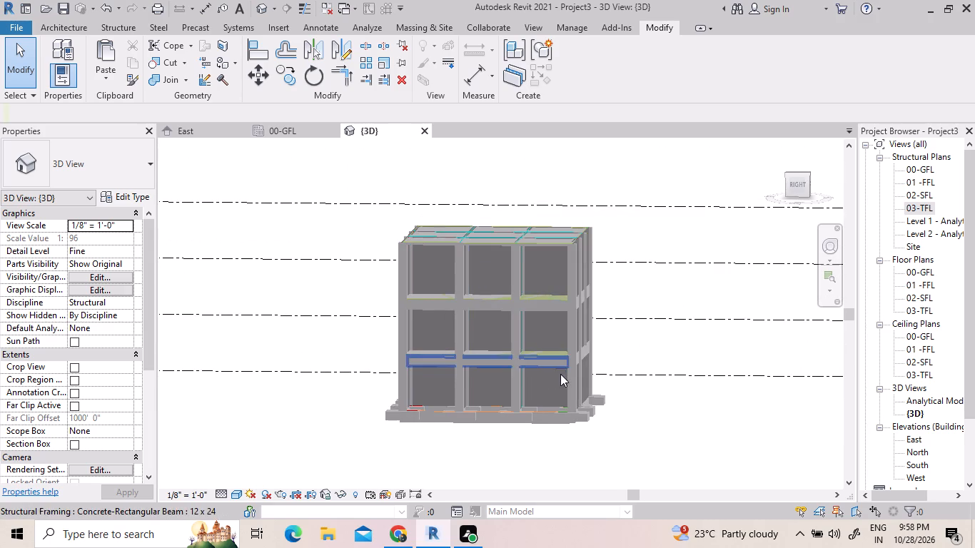
middle_click_drag(558, 380, 688, 391)
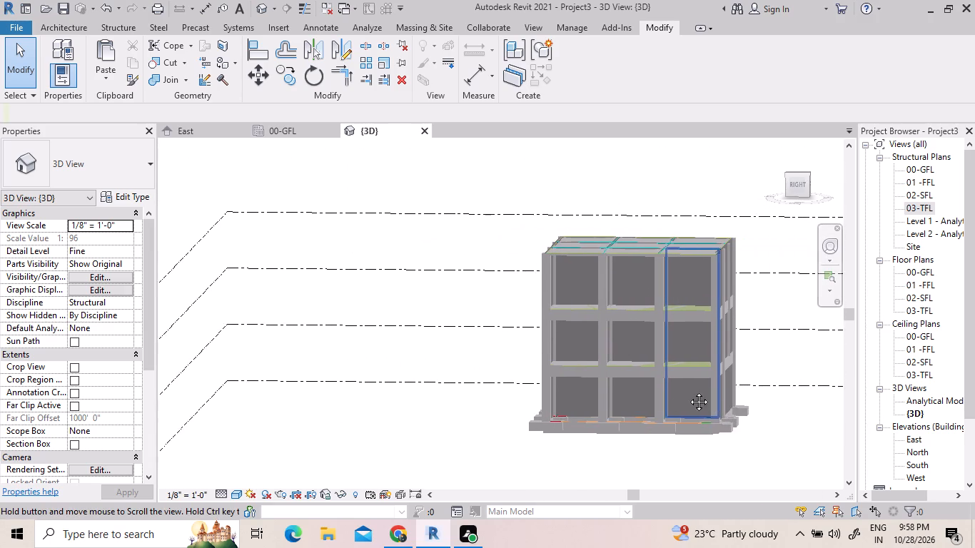
middle_click_drag(688, 391, 687, 391)
key("Escape")
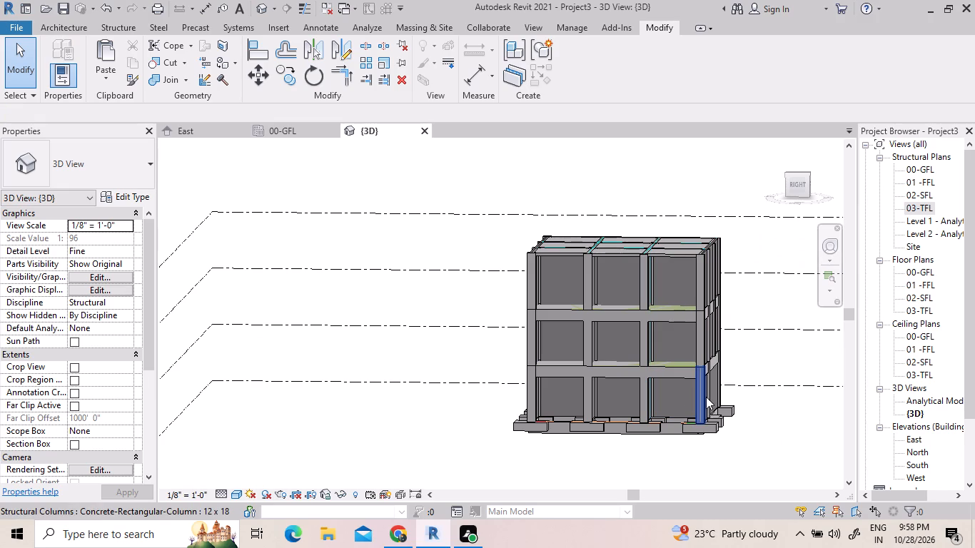
middle_click_drag(706, 397, 742, 387, "shift")
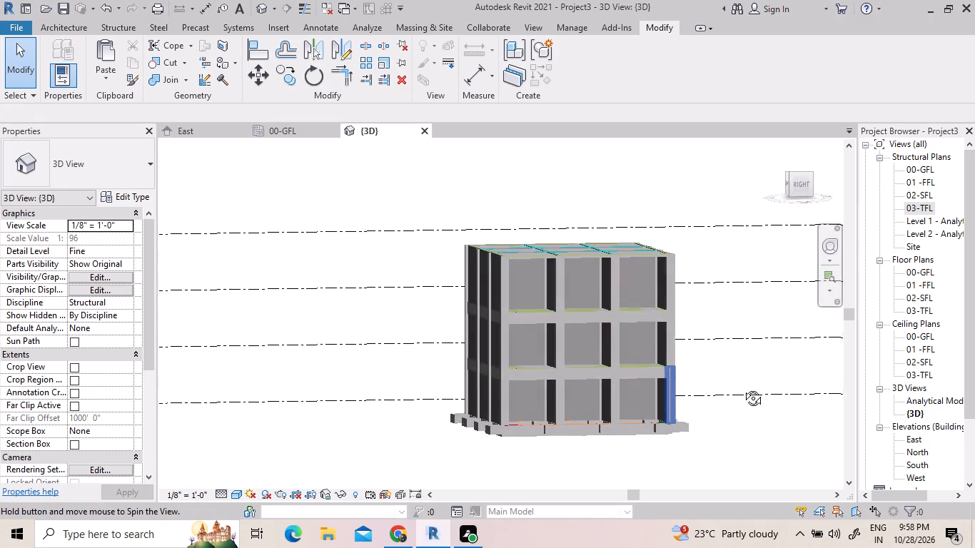
middle_click_drag(742, 387, 750, 362, "shift")
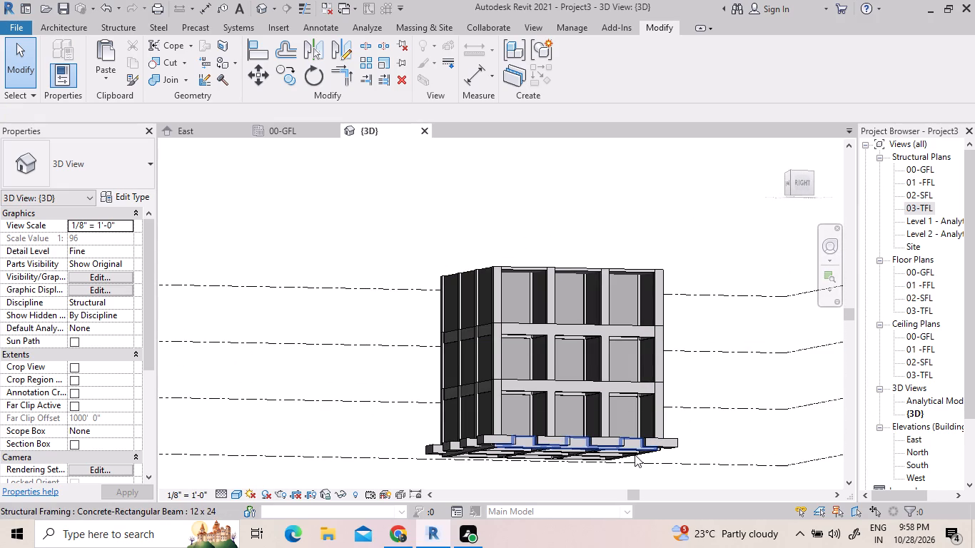
middle_click_drag(635, 448, 622, 466, "shift")
scroll(635, 448, "down", 1, "shift")
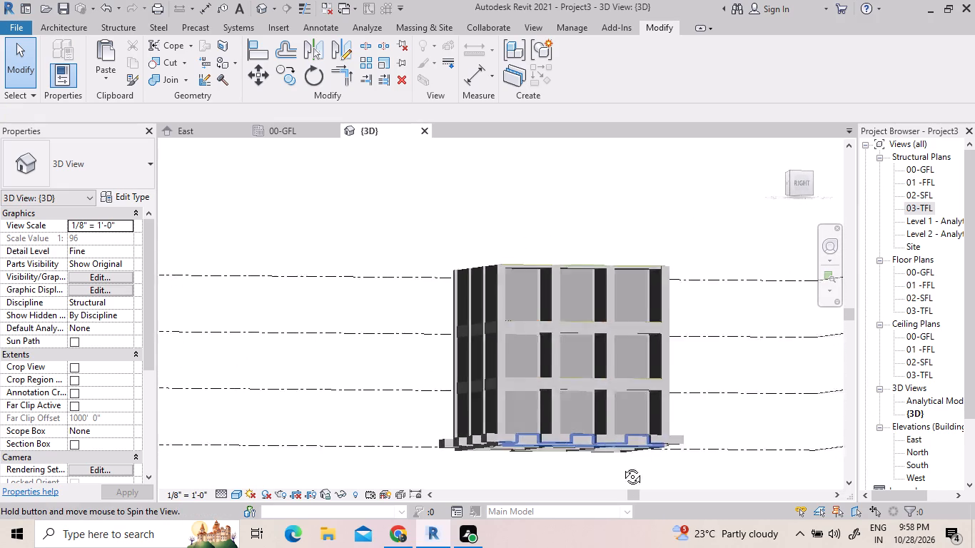
middle_click_drag(622, 466, 616, 505, "shift")
scroll(589, 453, "up", 1)
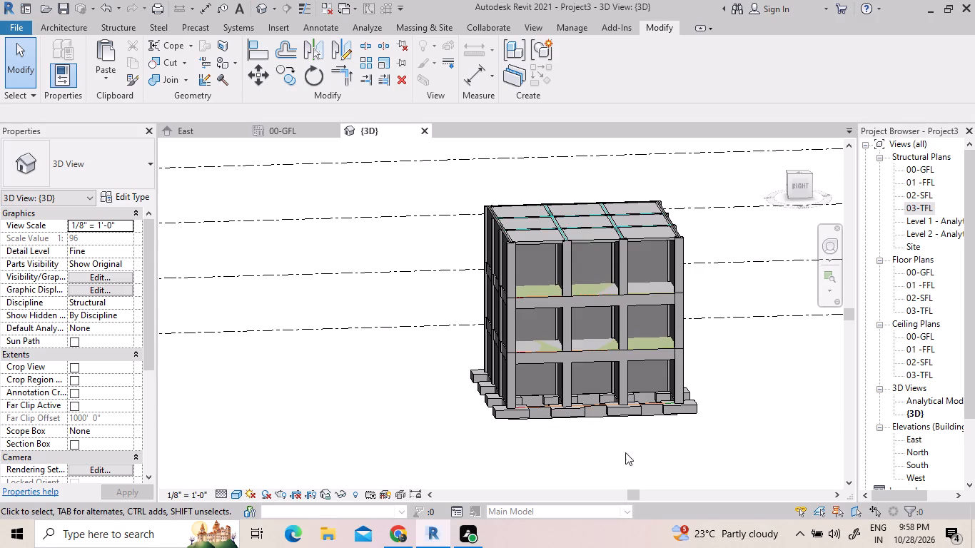
scroll(625, 452, "up", 1)
Delete the full-height Generic - 8" wall on the south (front) perimeter of the building.
scroll(670, 444, "down", 1)
middle_click_drag(742, 415, 764, 403, "shift")
scroll(759, 405, "down", 1, "shift")
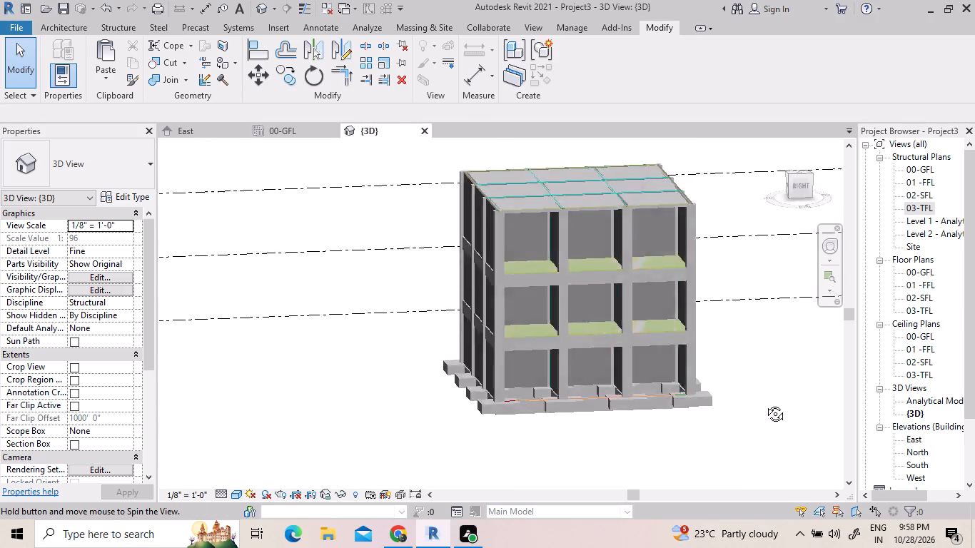
middle_click_drag(764, 403, 803, 383, "shift")
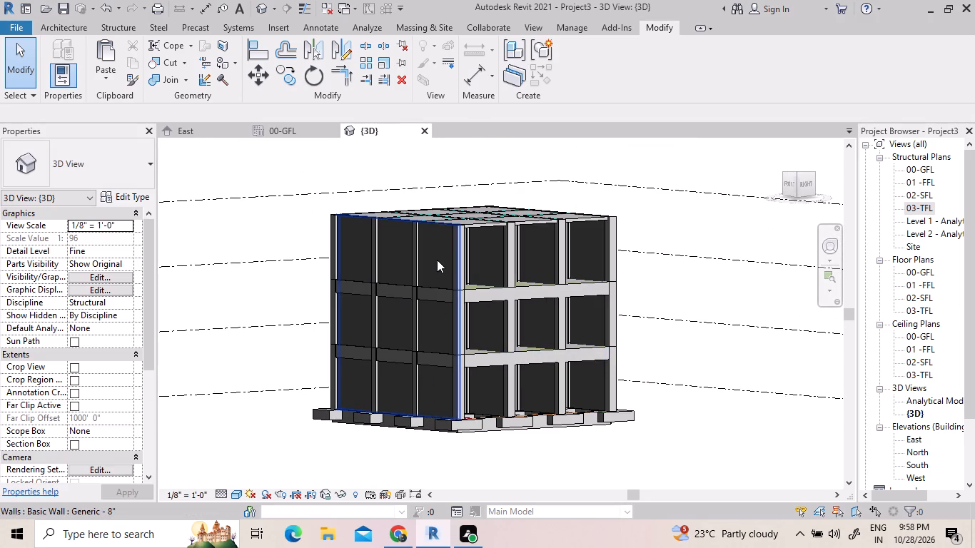
left_click(437, 260)
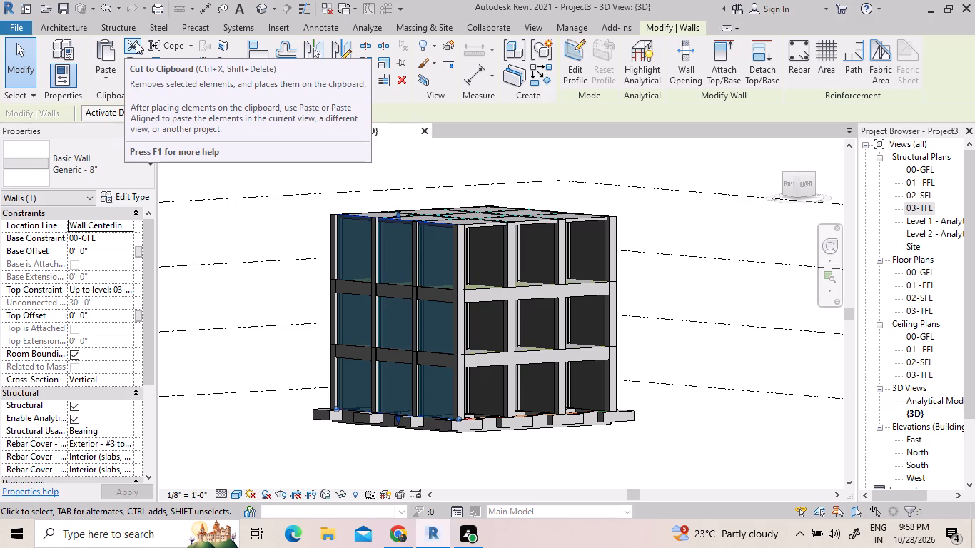
key("Delete")
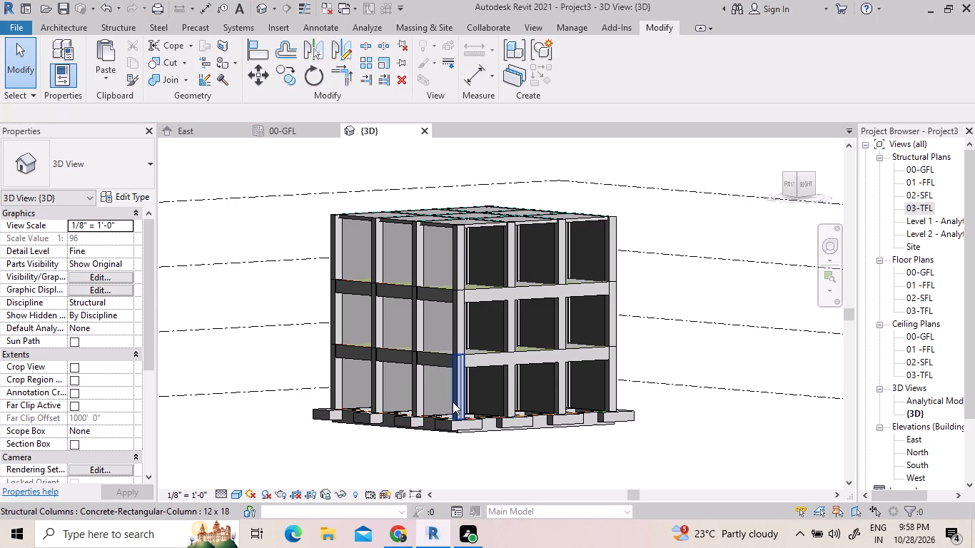
Examine the columns, beams, slabs and remaining interior walls through the open south and east sides.
scroll(453, 402, "up", 1)
scroll(512, 210, "down", 1)
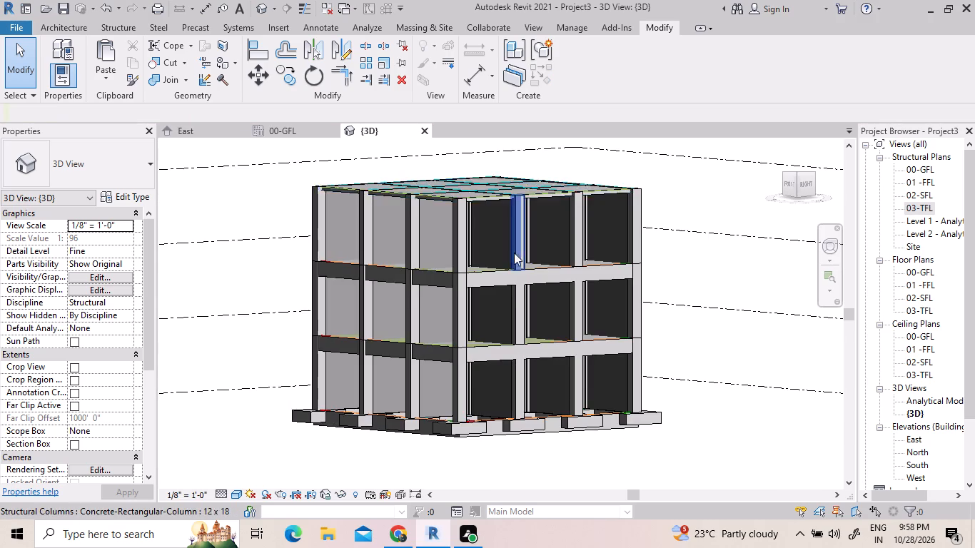
scroll(514, 253, "down", 1)
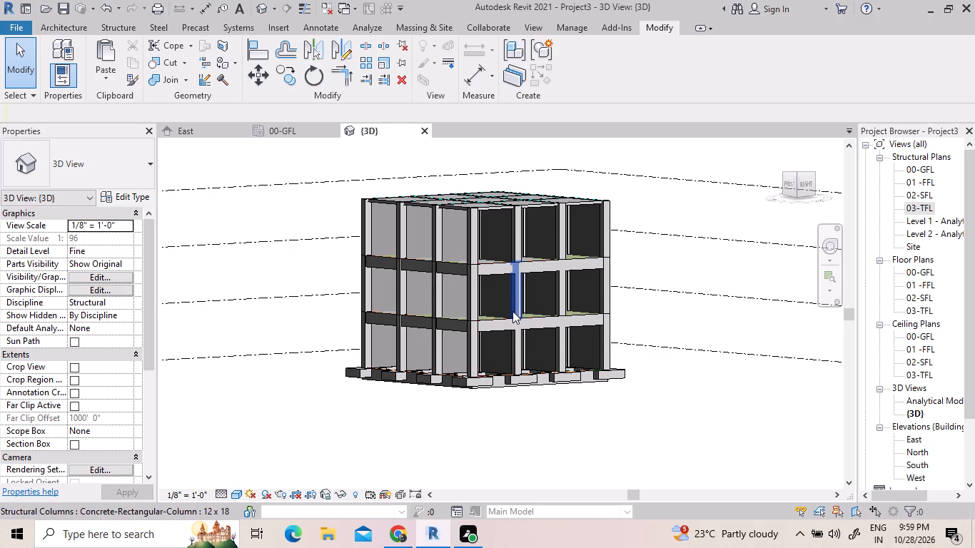
scroll(520, 341, "down", 1, "shift")
scroll(532, 412, "down", 2, "shift")
middle_click_drag(532, 413, 533, 413, "shift")
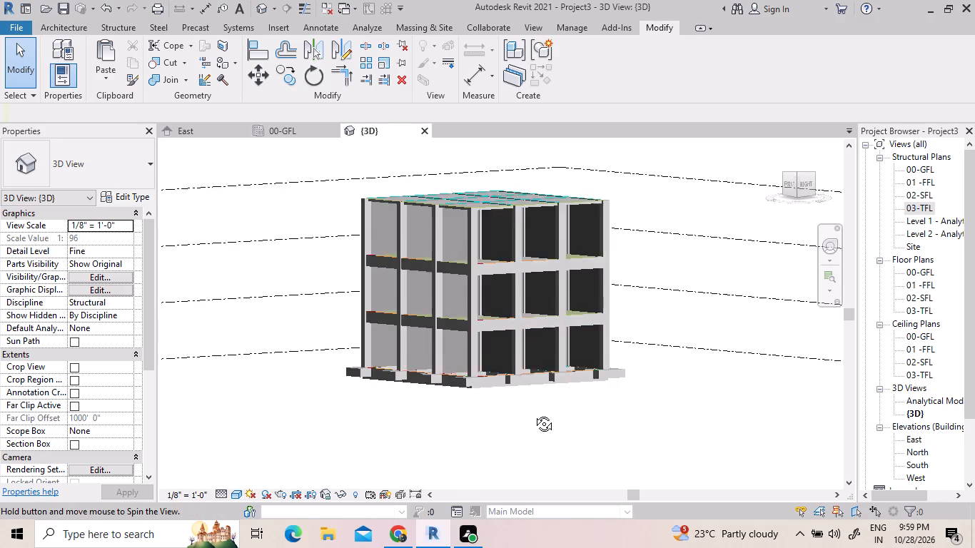
middle_click_drag(533, 413, 508, 470, "shift")
scroll(580, 380, "down", 2, "shift")
middle_click_drag(577, 381, 639, 366, "shift")
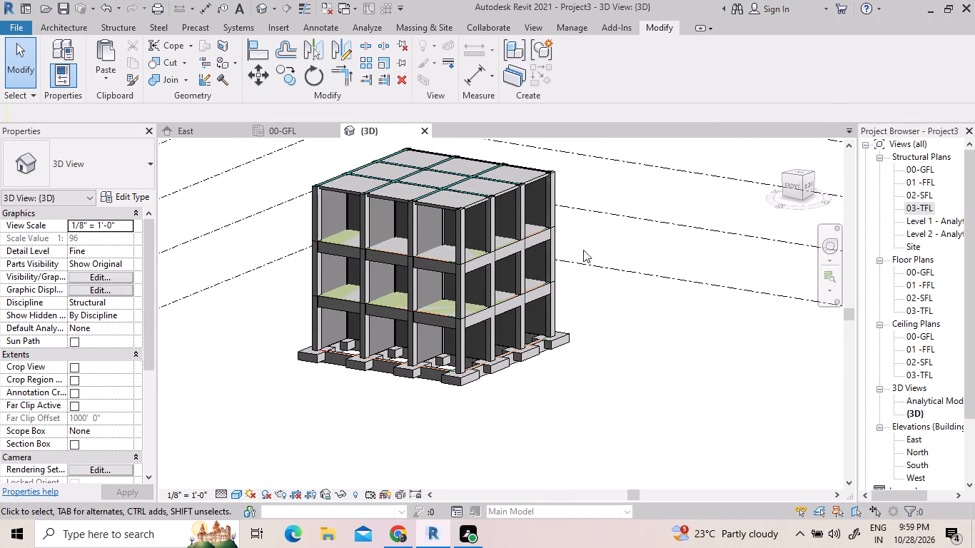
Choose the HSS Square HSS6X6X1/2 type for the Brace tool, open the 00-GFL structural plan and leave the command.
left_click(116, 22)
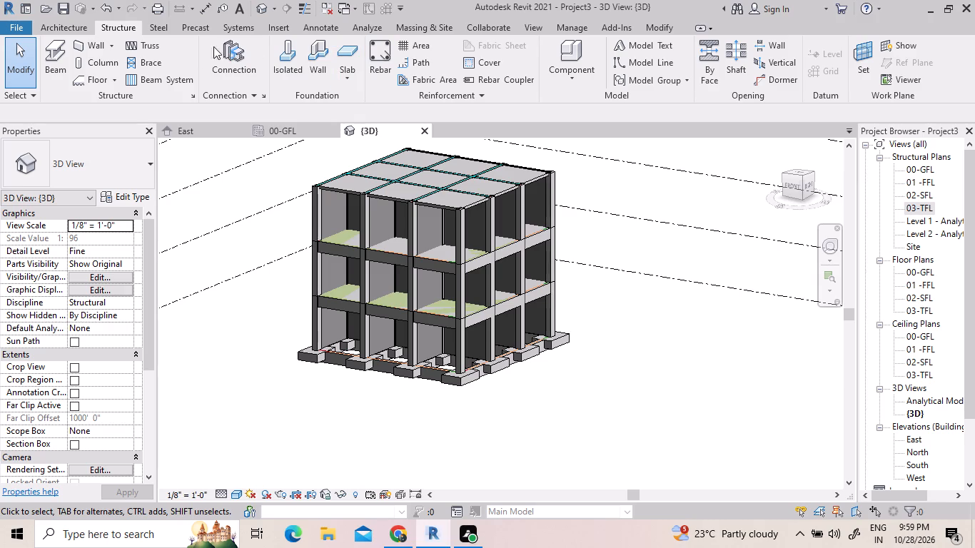
left_click(156, 64)
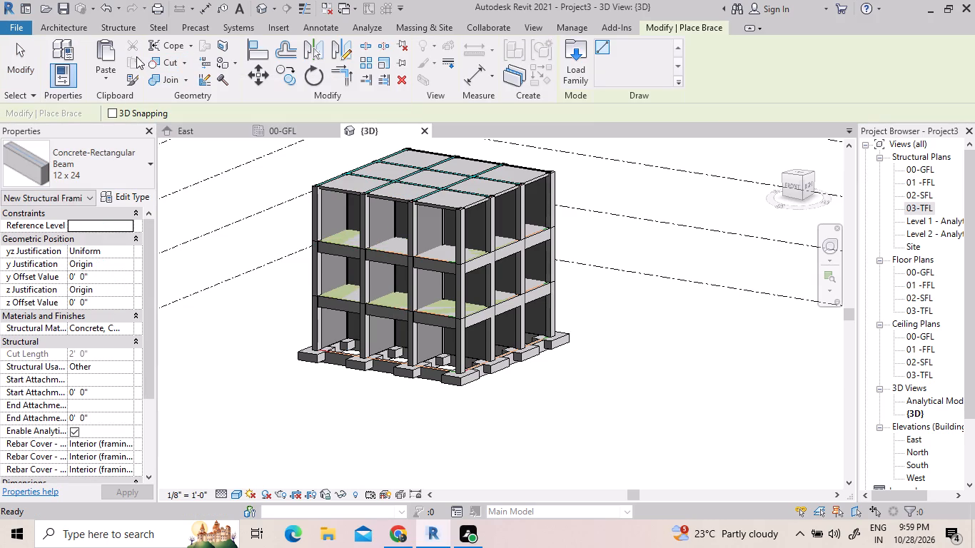
left_click(108, 158)
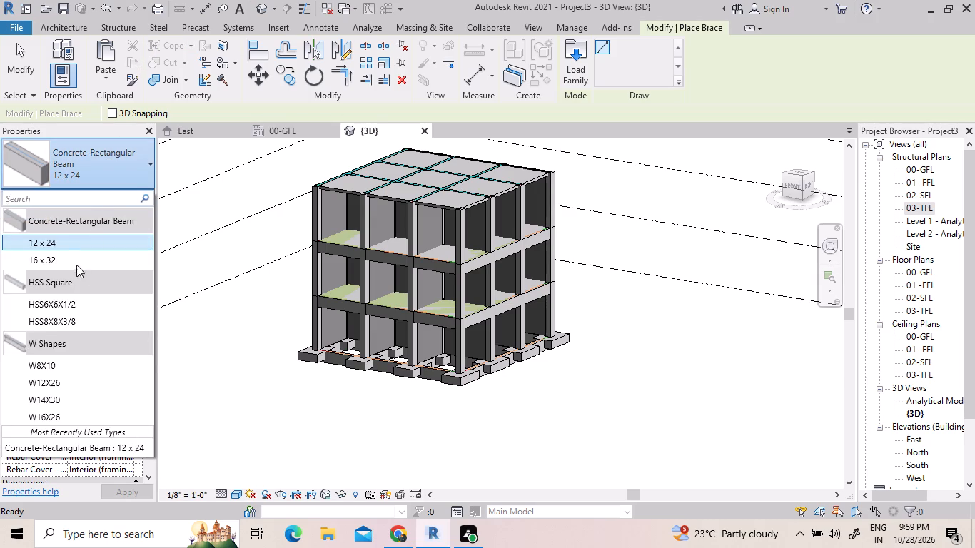
left_click(59, 303)
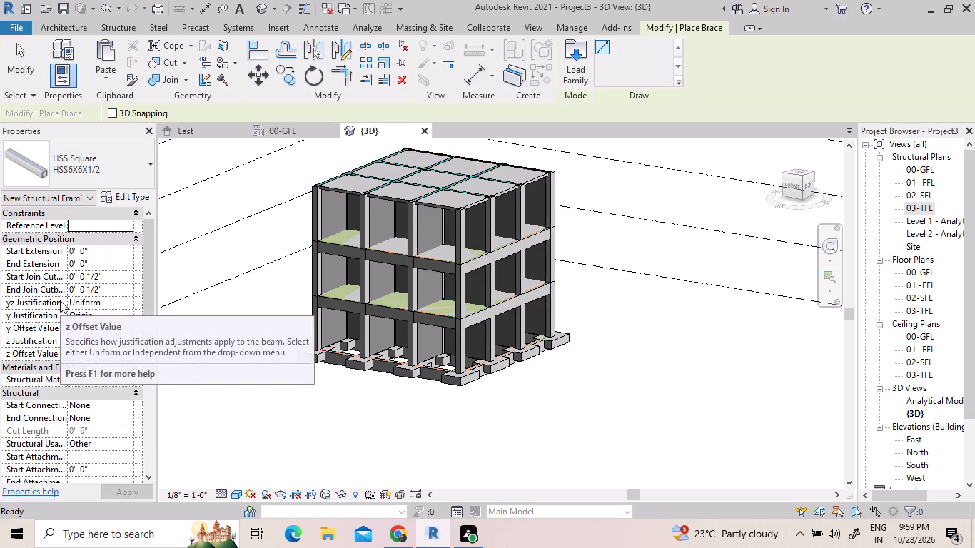
left_click(281, 131)
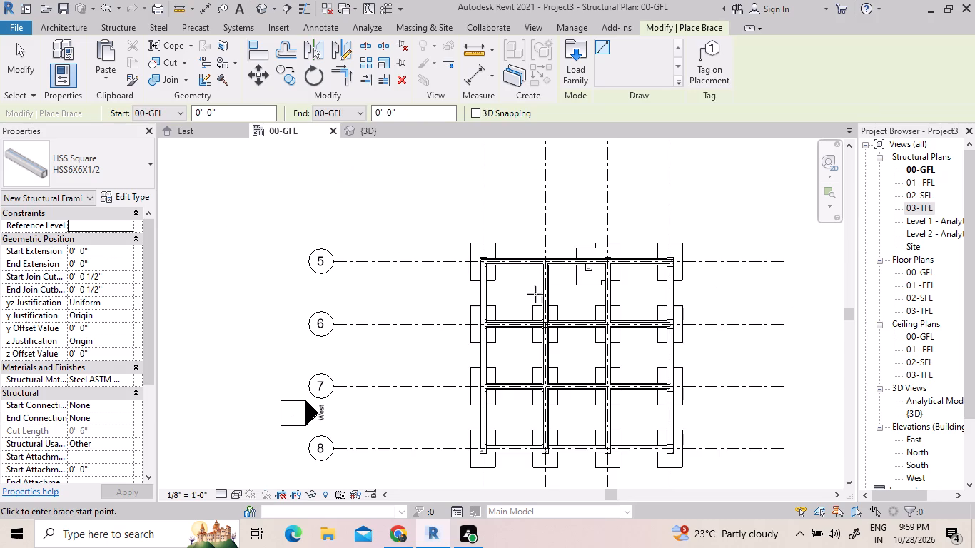
right_click(570, 215)
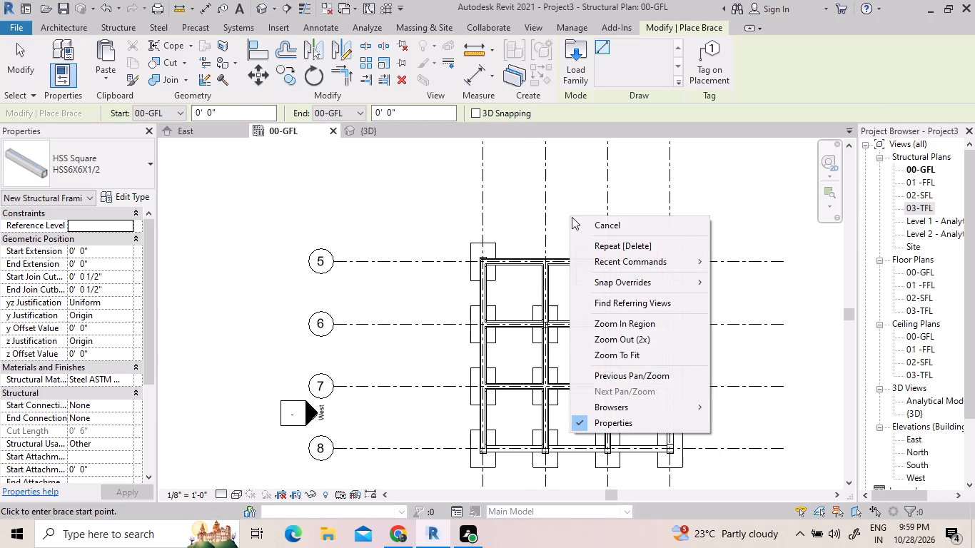
left_click(586, 225)
Move the misplaced 72" x 48" x 18" rectangular footing on grid 5 to the intersection of grids 2 and 5.
left_click(576, 280)
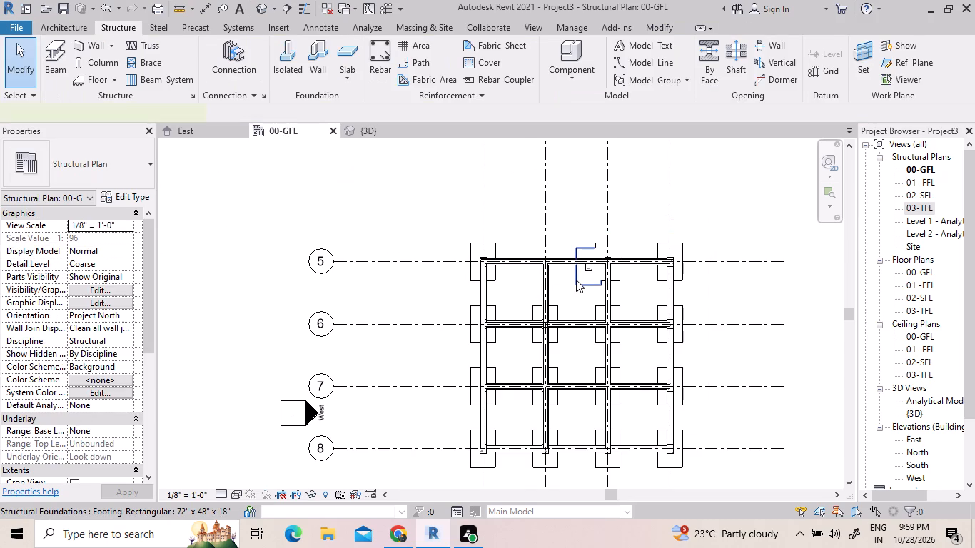
right_click(559, 203)
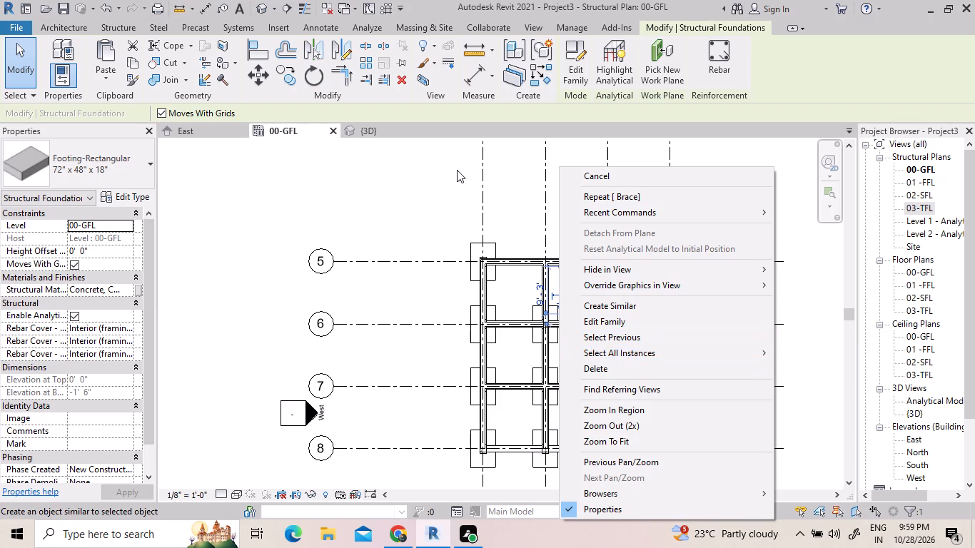
left_click(457, 170)
left_click(585, 249)
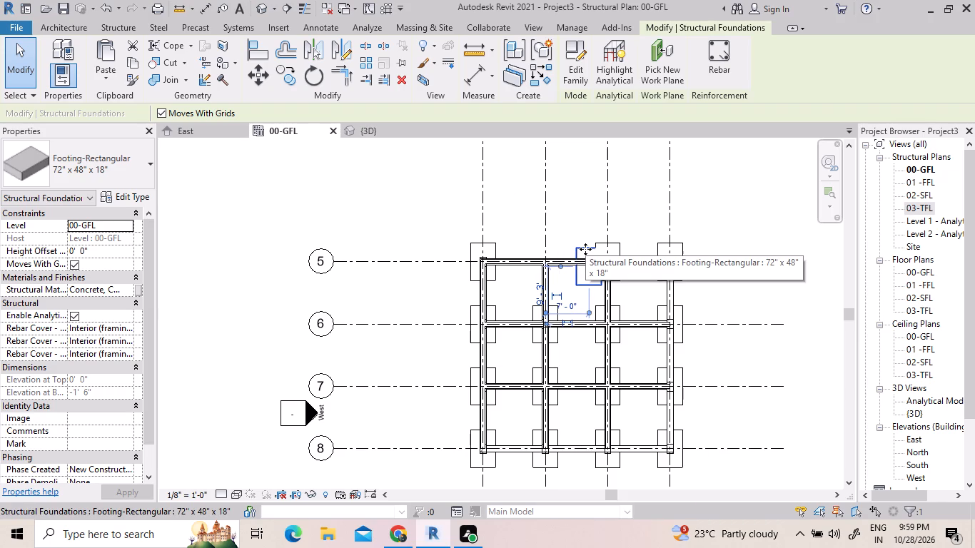
key("grave")
key("Escape")
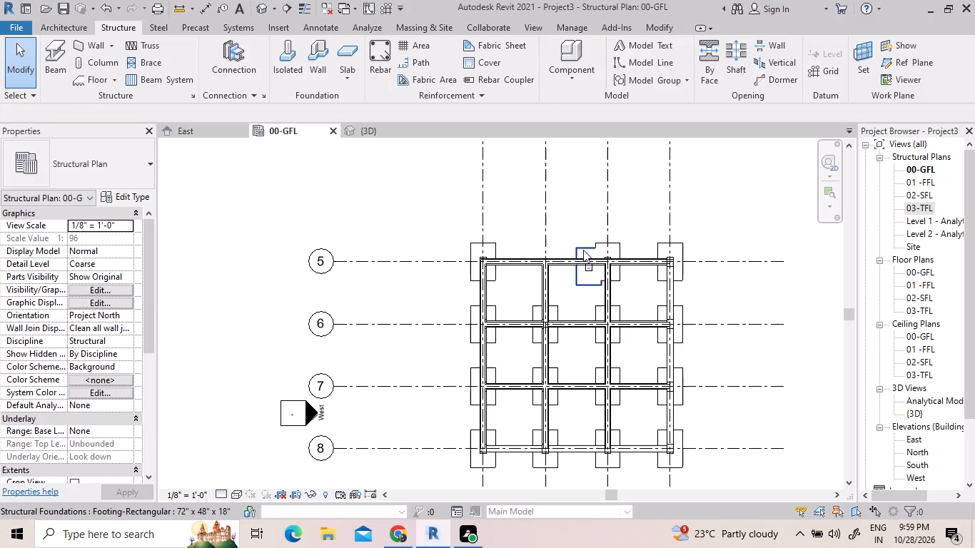
left_click(580, 250)
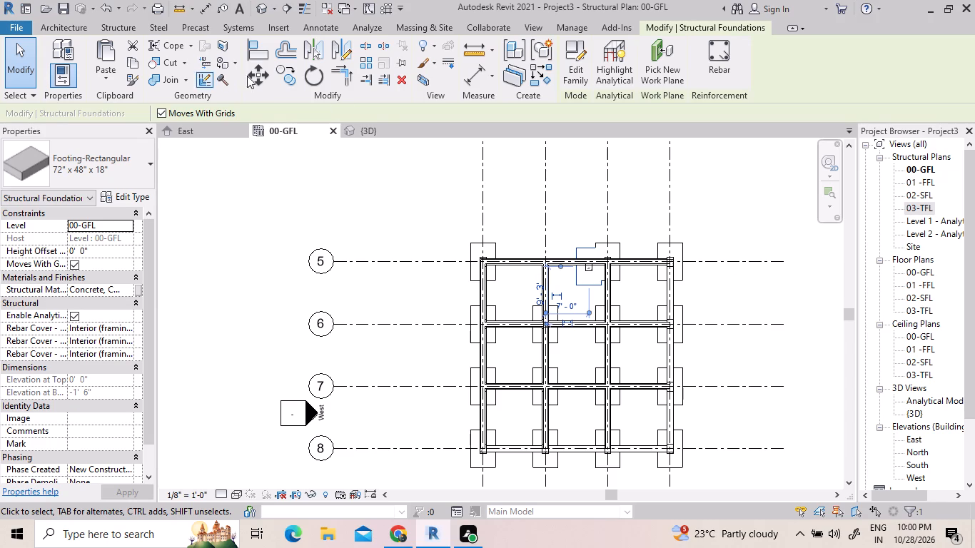
left_click(261, 74)
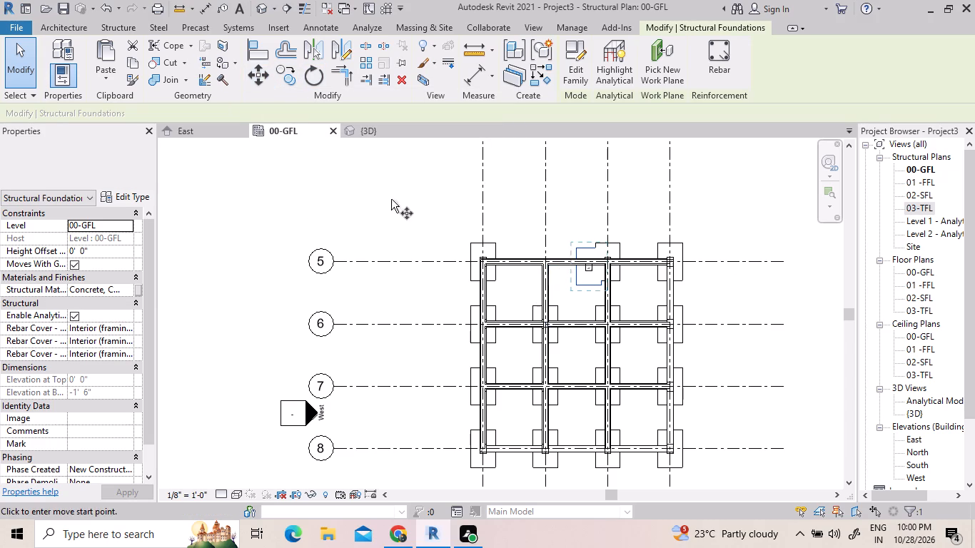
left_click_drag(584, 266, 576, 268)
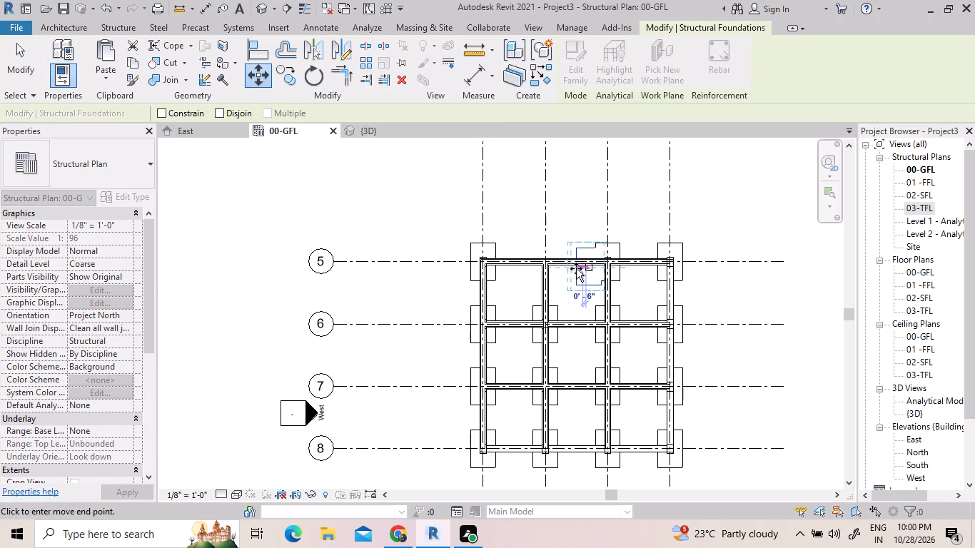
left_click_drag(576, 268, 560, 267)
scroll(542, 258, "up", 7)
left_click(551, 262)
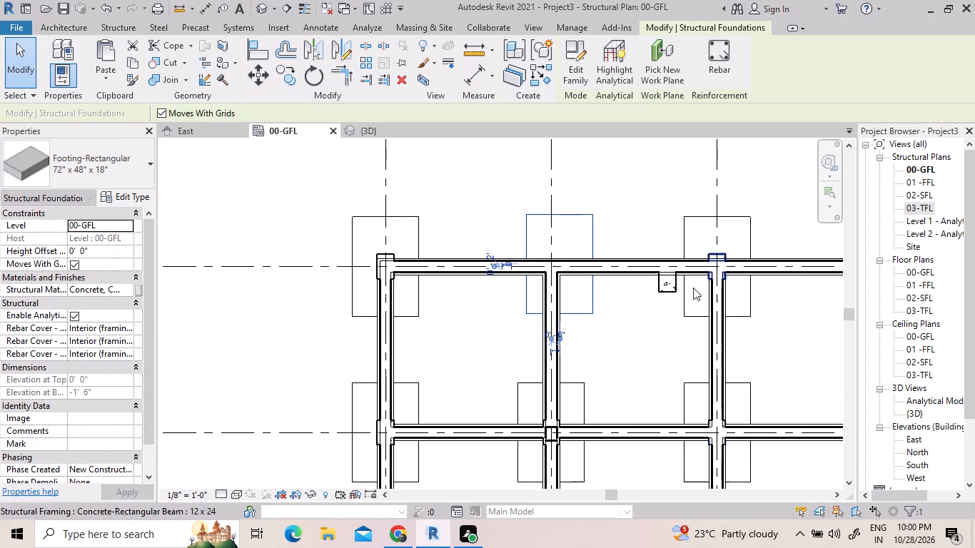
Move the stray 12 x 18 concrete column near grid 5 to the intersection of grids 2 and 5.
left_click(666, 290)
right_click(665, 290)
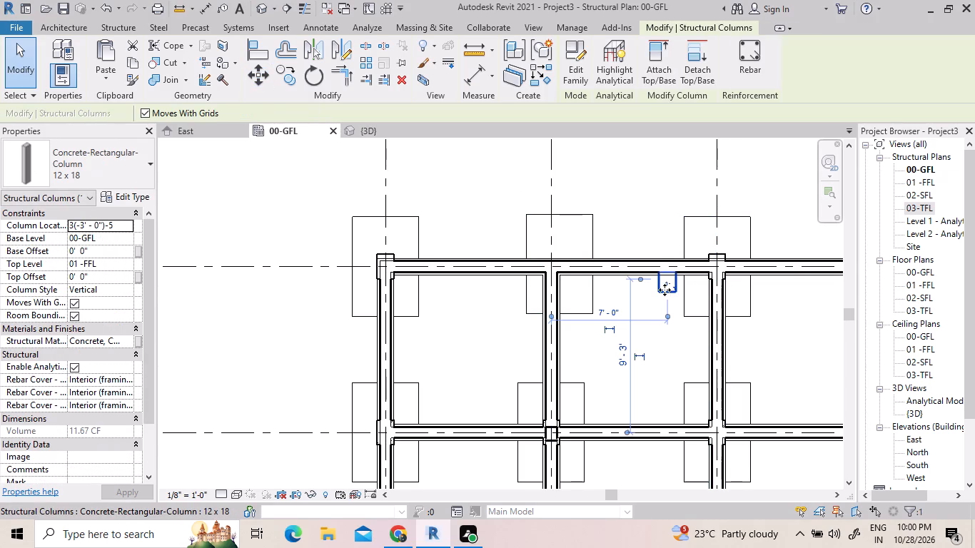
left_click(697, 198)
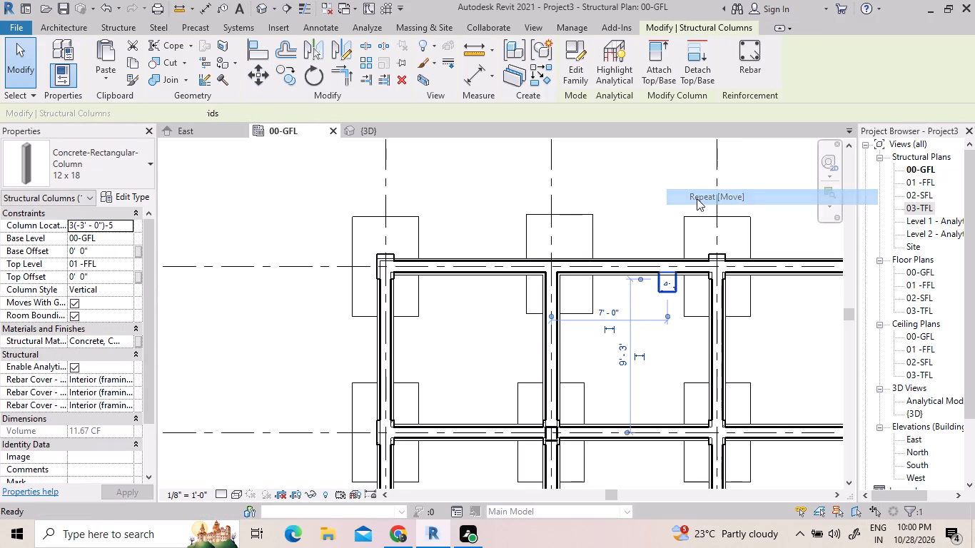
left_click(667, 282)
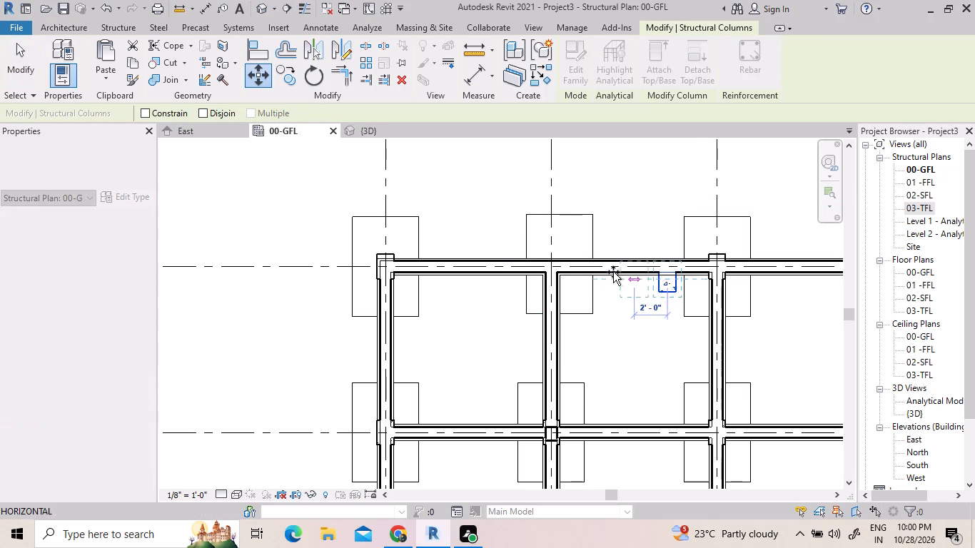
left_click(550, 268)
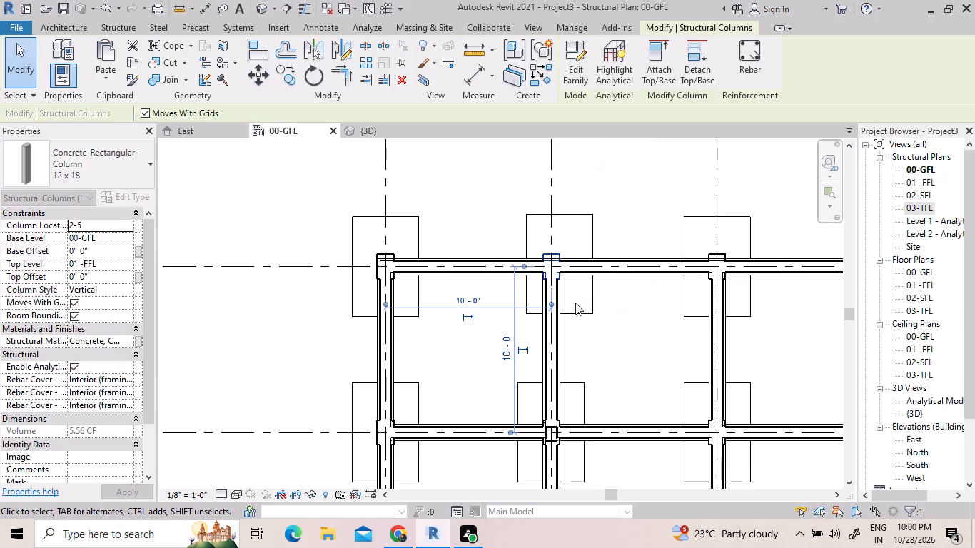
key("Escape")
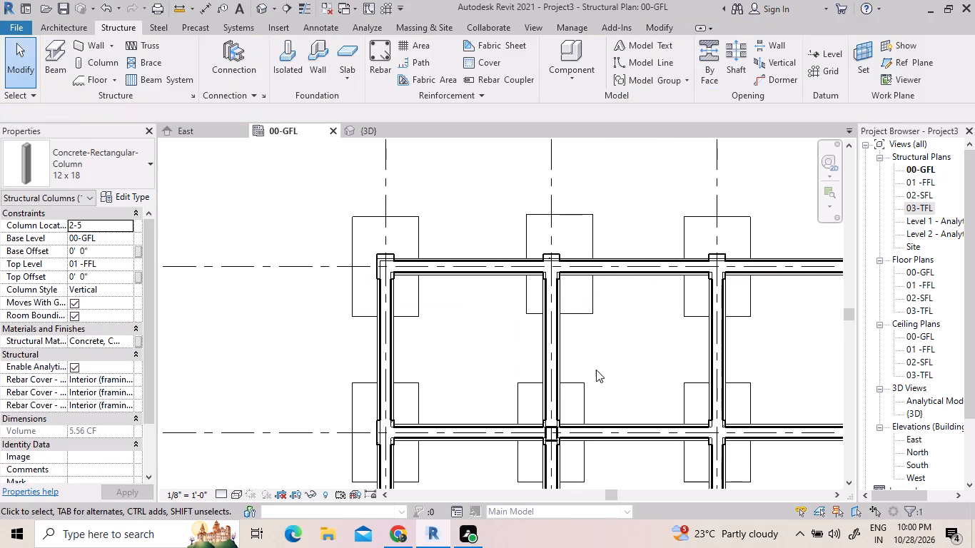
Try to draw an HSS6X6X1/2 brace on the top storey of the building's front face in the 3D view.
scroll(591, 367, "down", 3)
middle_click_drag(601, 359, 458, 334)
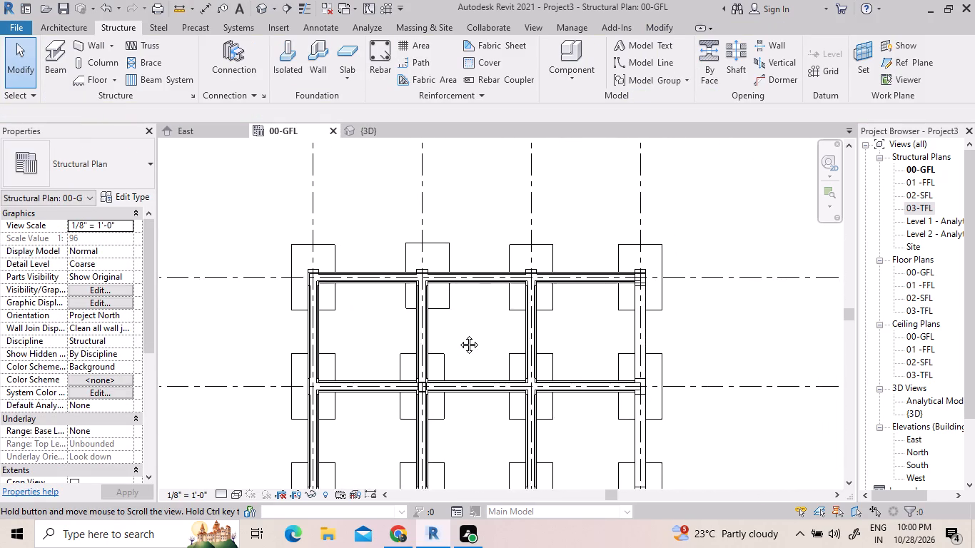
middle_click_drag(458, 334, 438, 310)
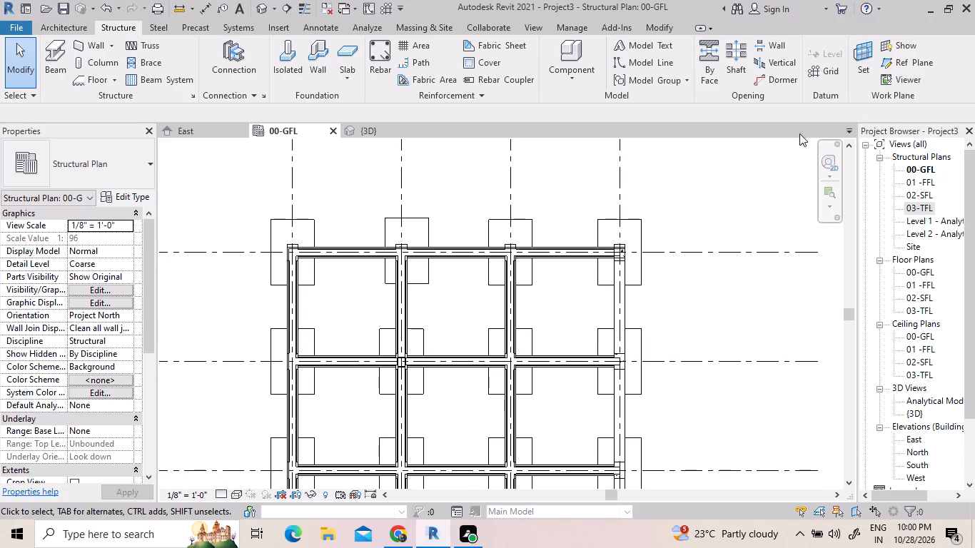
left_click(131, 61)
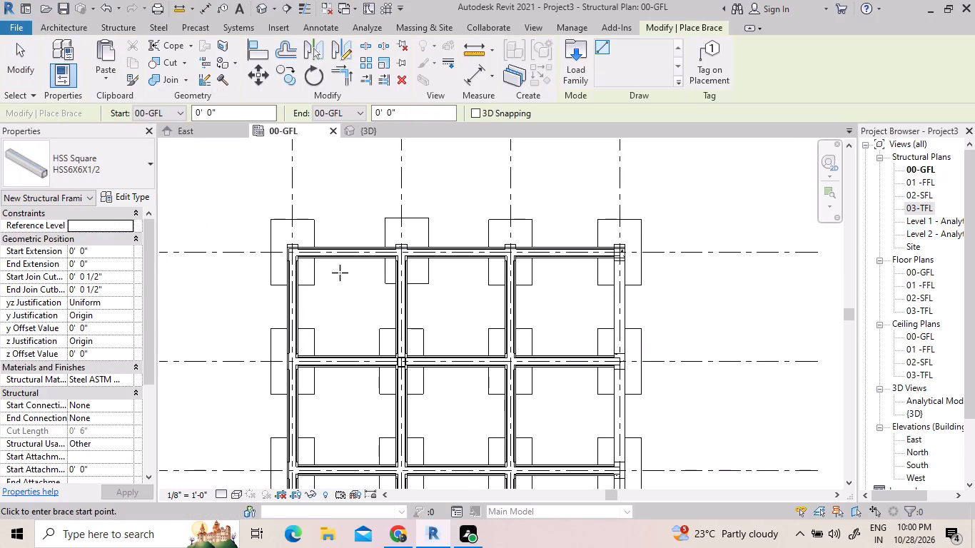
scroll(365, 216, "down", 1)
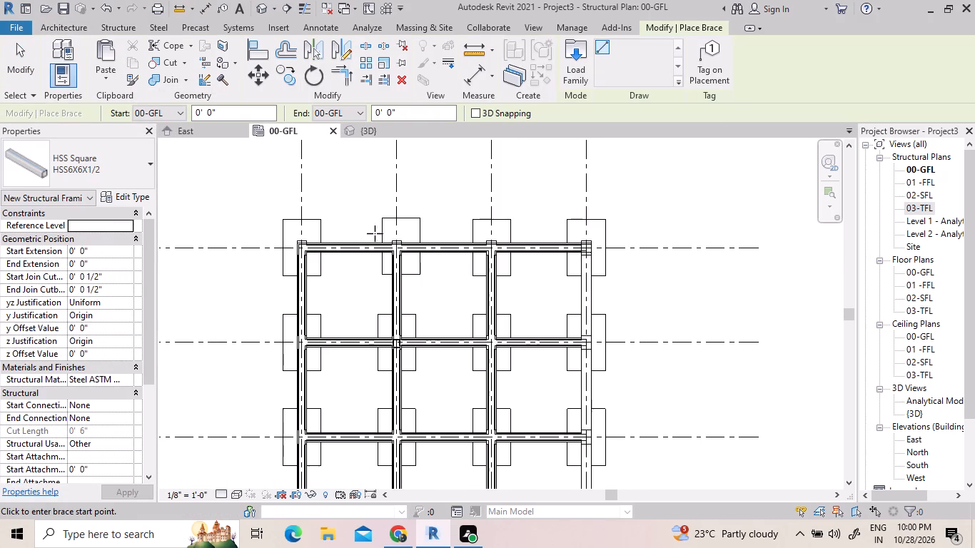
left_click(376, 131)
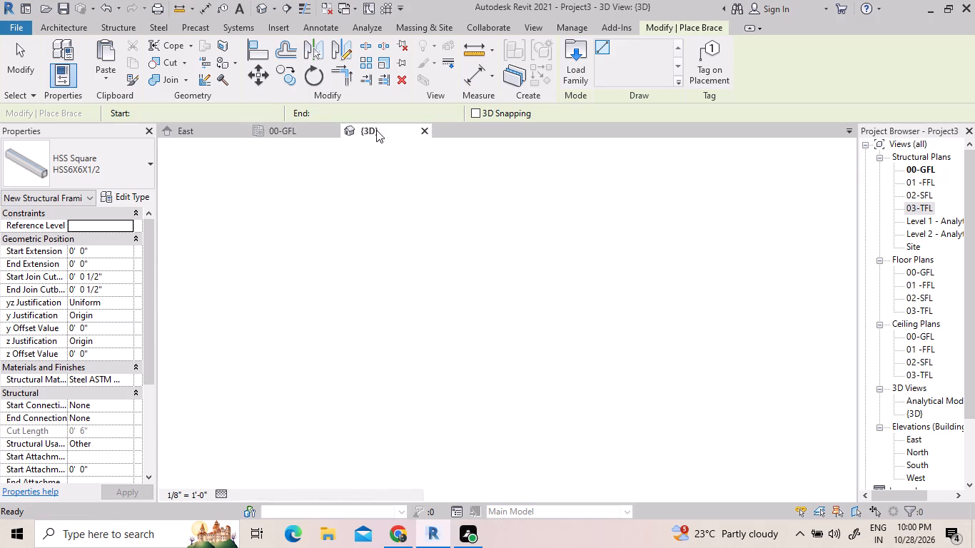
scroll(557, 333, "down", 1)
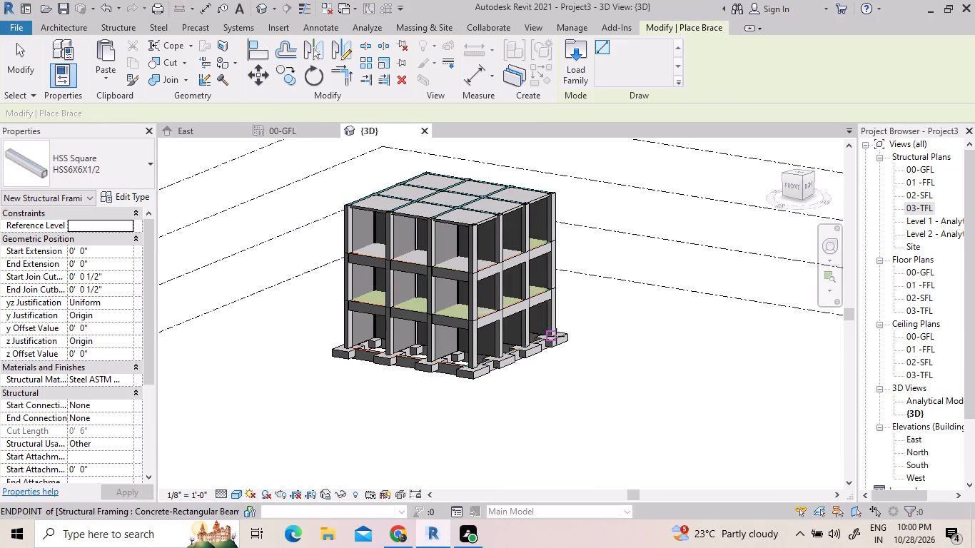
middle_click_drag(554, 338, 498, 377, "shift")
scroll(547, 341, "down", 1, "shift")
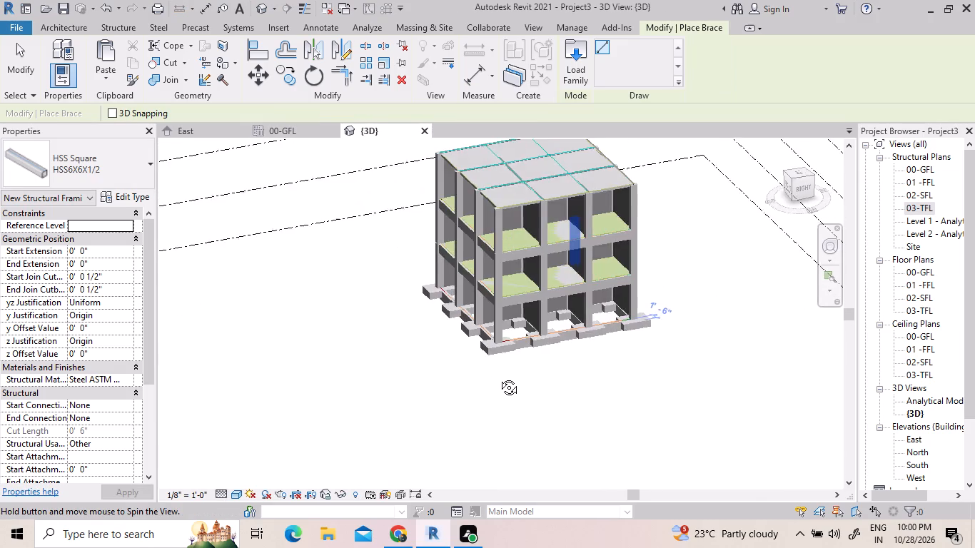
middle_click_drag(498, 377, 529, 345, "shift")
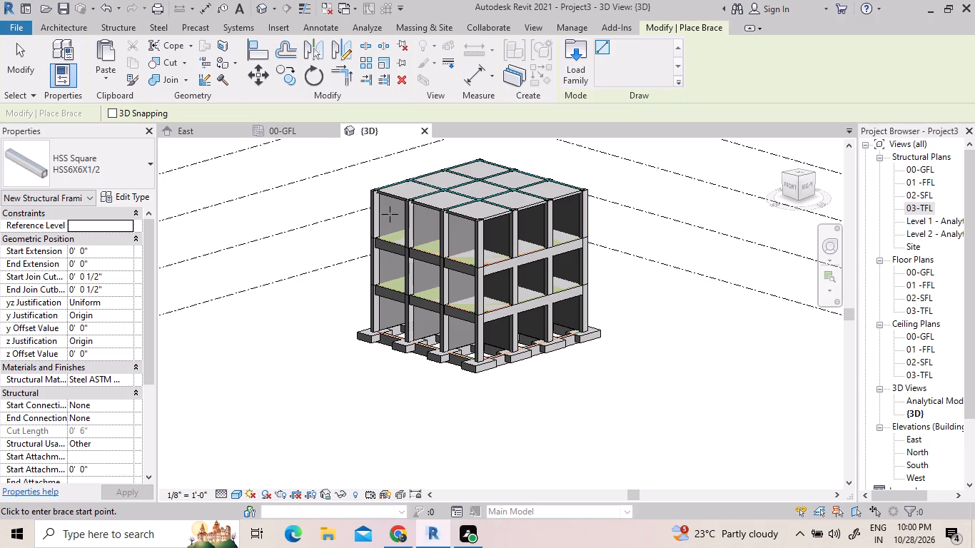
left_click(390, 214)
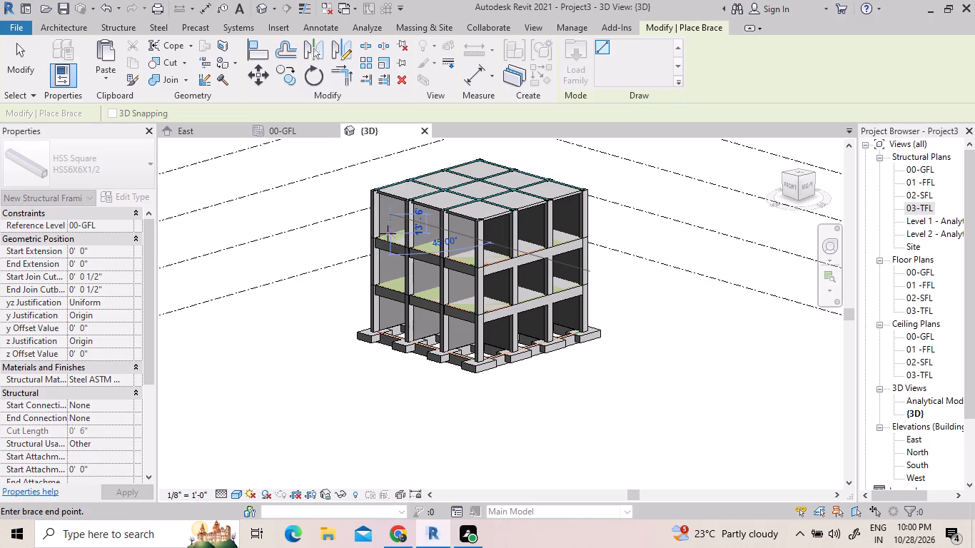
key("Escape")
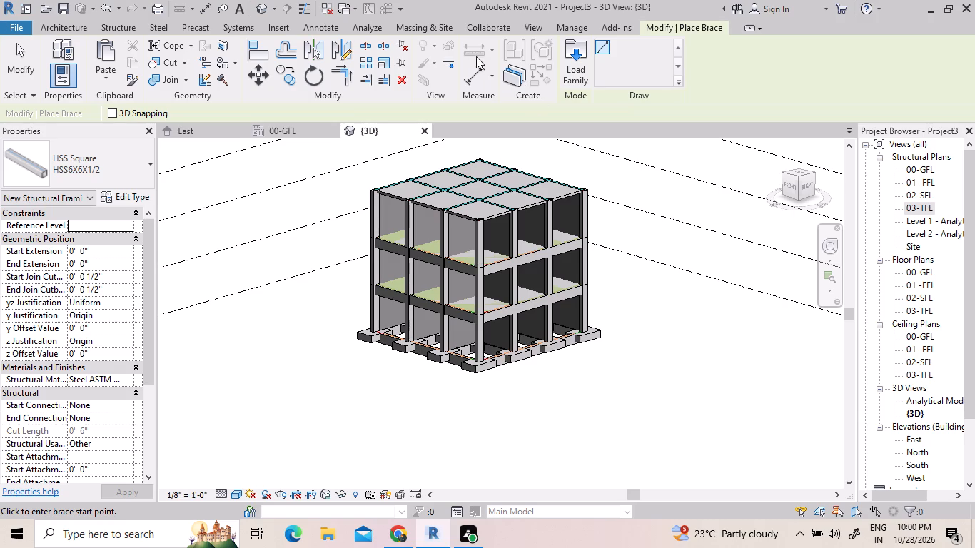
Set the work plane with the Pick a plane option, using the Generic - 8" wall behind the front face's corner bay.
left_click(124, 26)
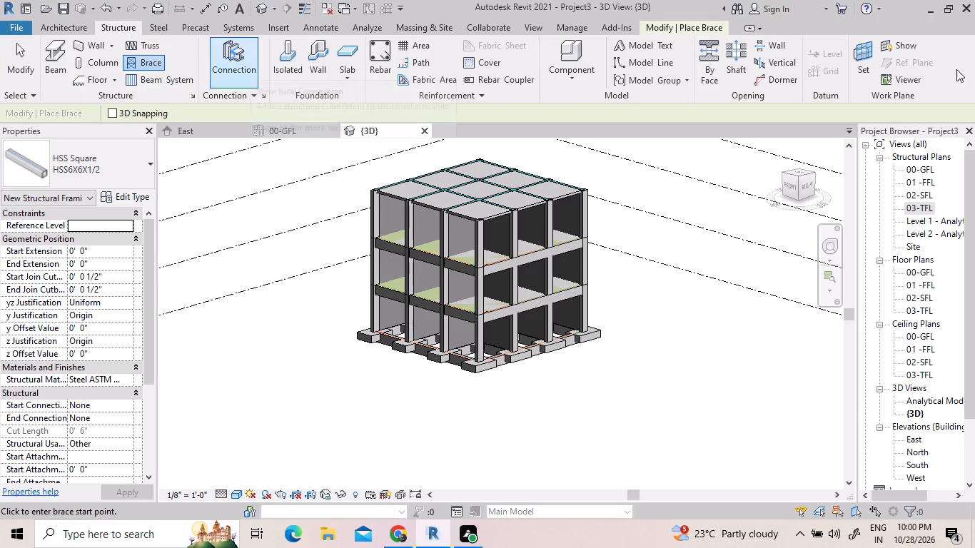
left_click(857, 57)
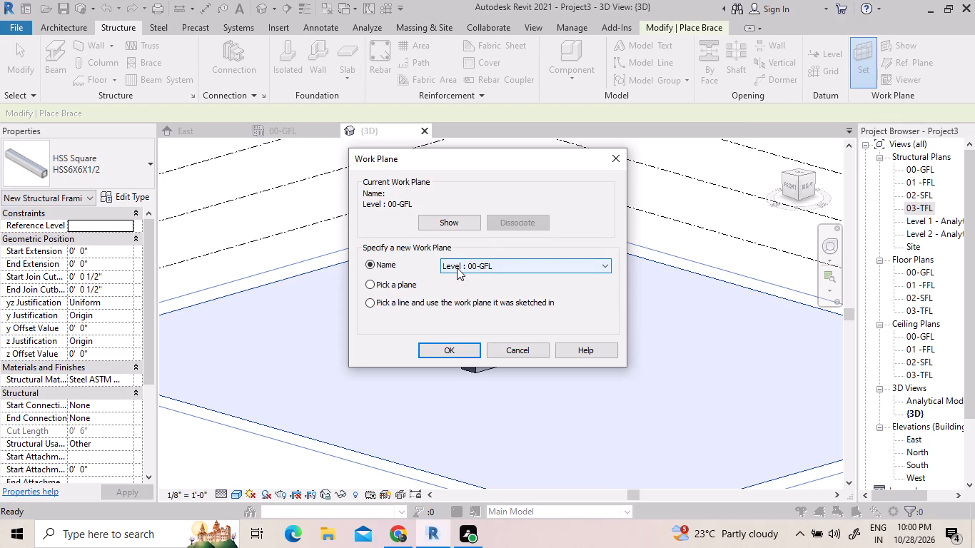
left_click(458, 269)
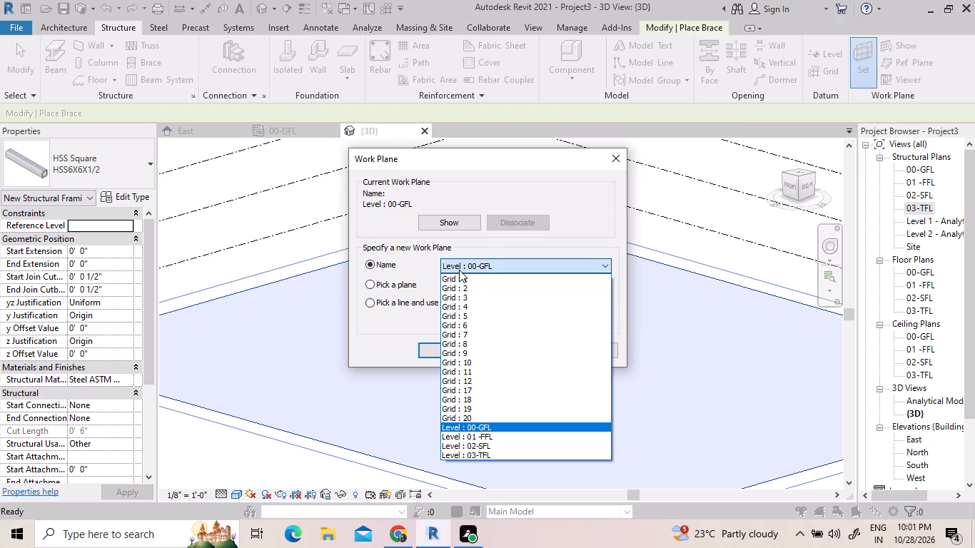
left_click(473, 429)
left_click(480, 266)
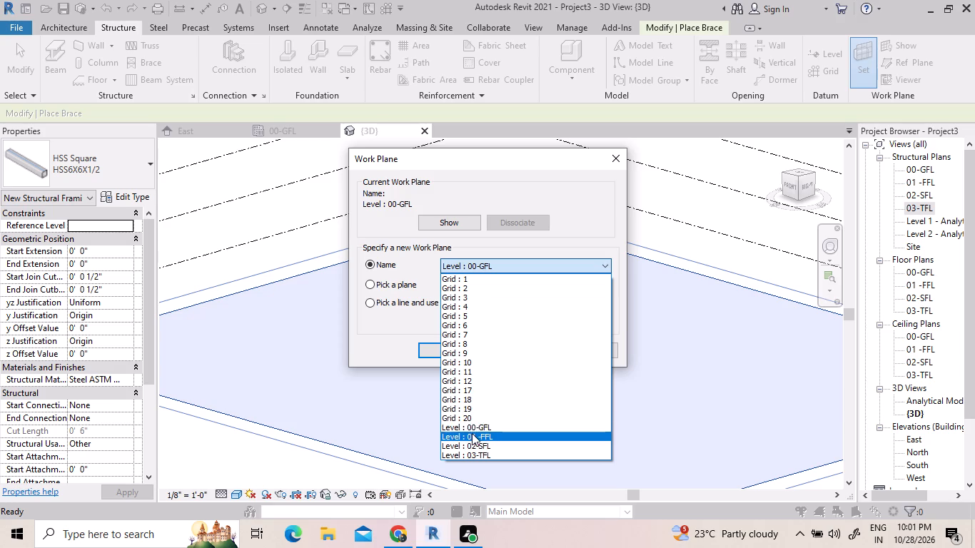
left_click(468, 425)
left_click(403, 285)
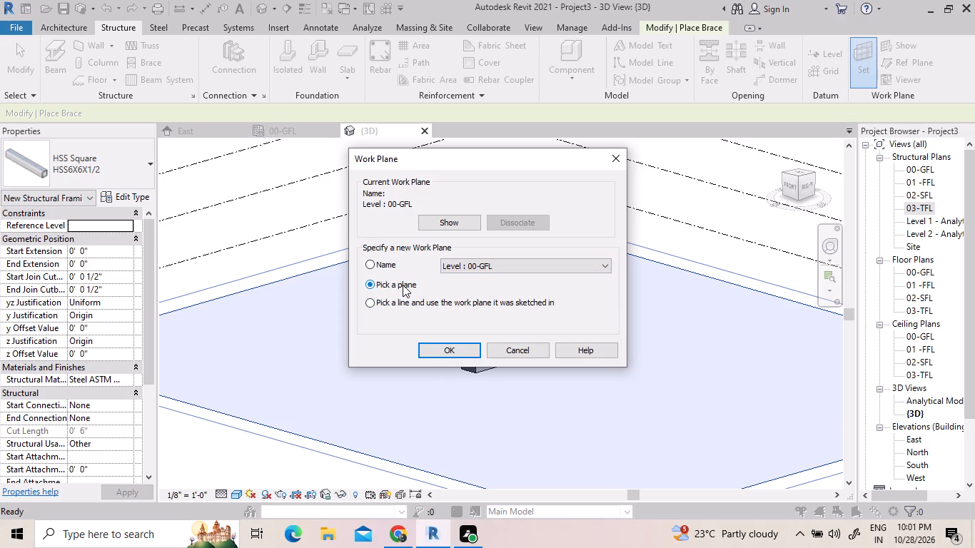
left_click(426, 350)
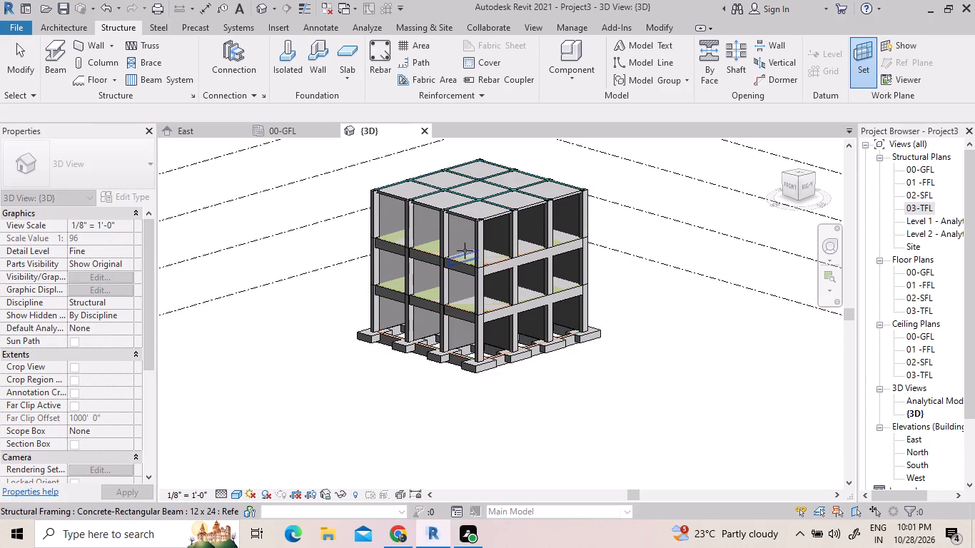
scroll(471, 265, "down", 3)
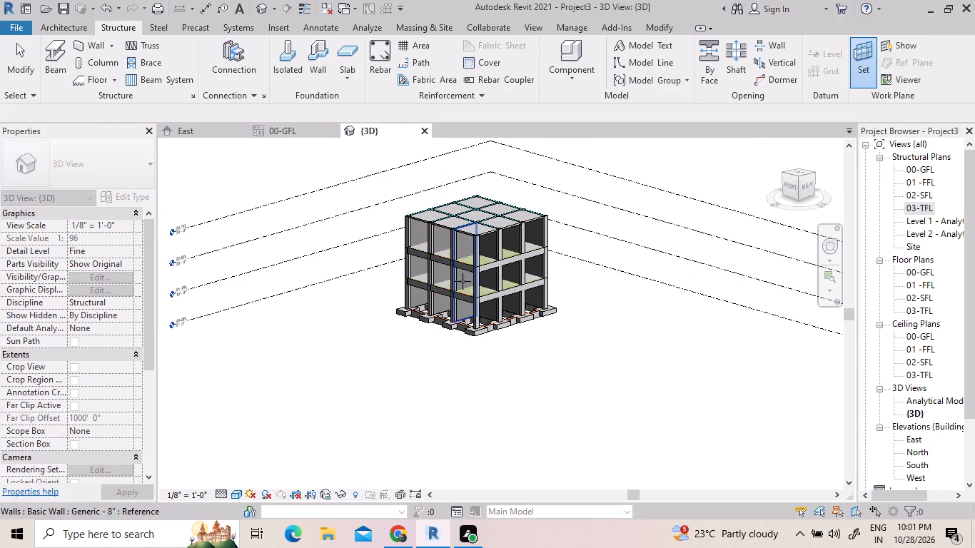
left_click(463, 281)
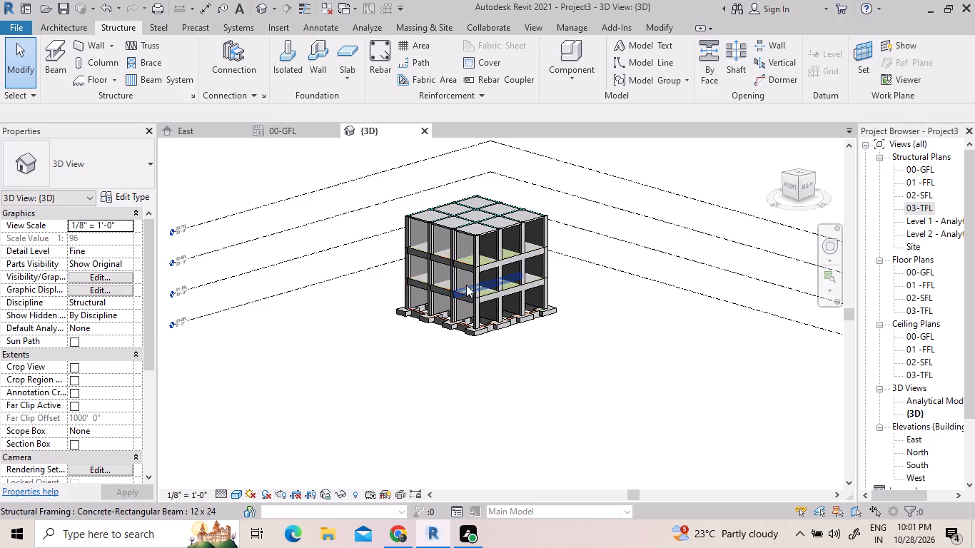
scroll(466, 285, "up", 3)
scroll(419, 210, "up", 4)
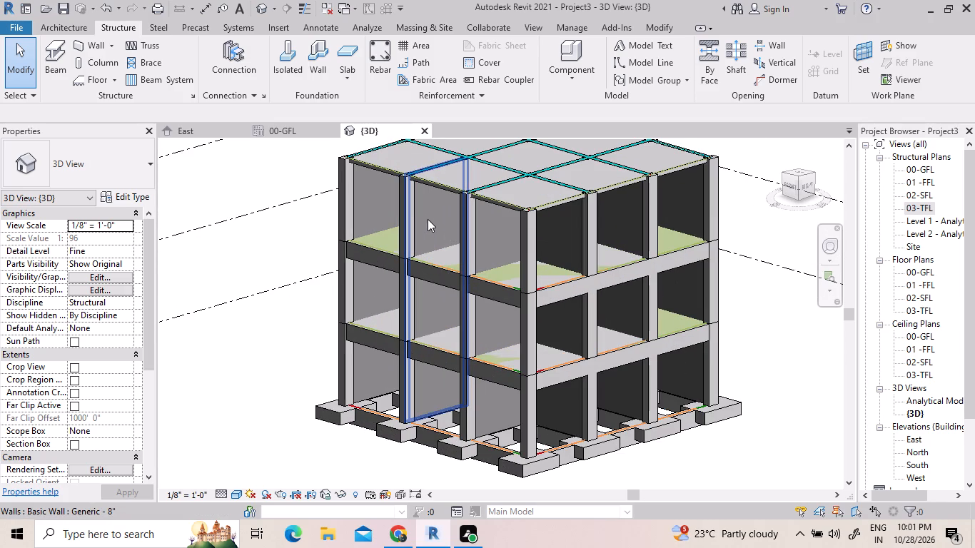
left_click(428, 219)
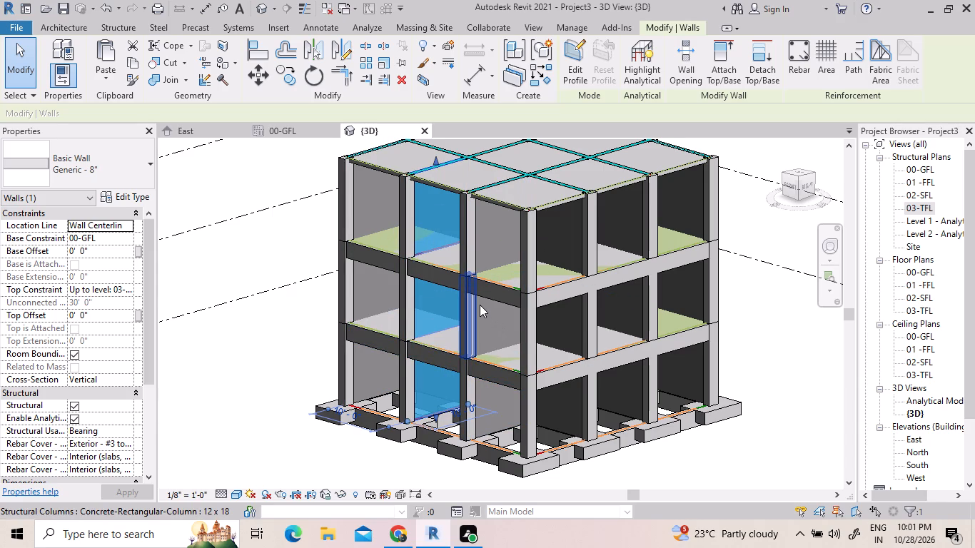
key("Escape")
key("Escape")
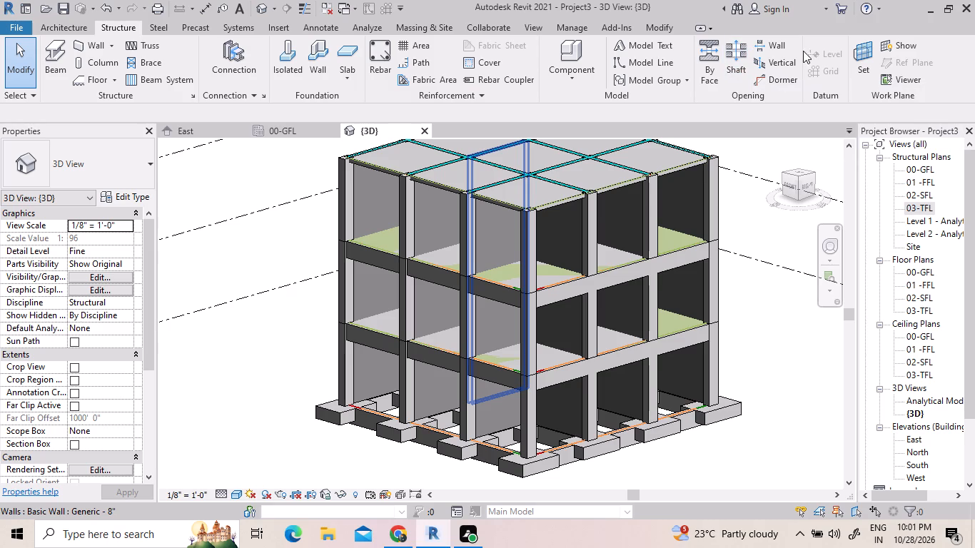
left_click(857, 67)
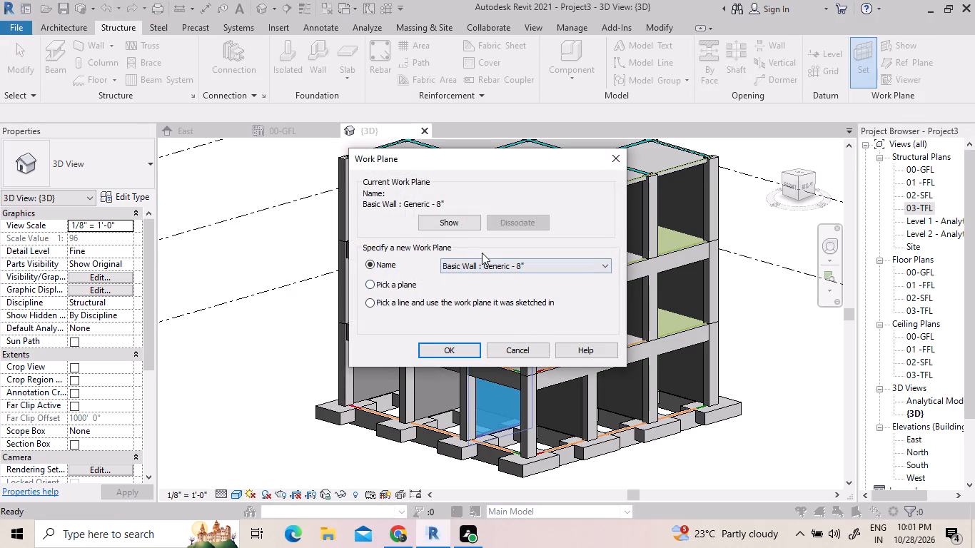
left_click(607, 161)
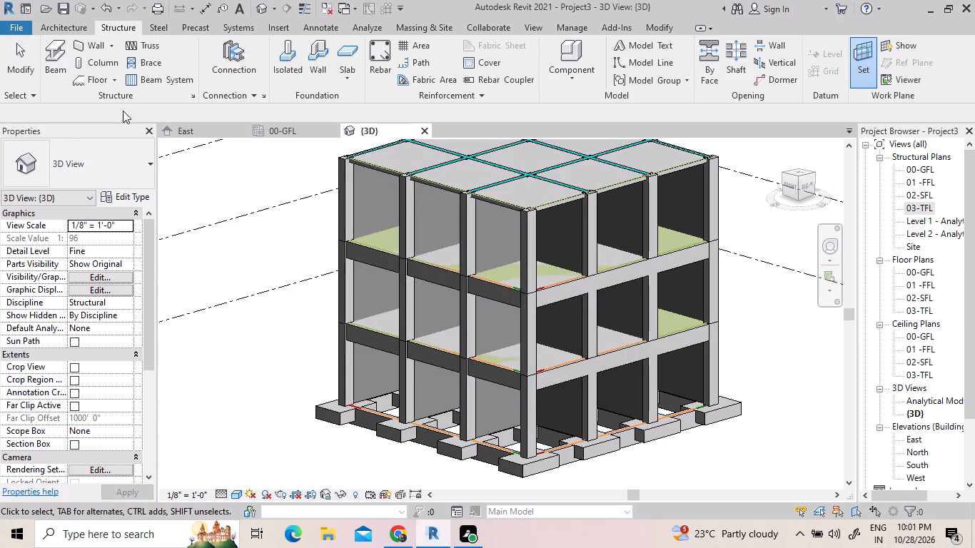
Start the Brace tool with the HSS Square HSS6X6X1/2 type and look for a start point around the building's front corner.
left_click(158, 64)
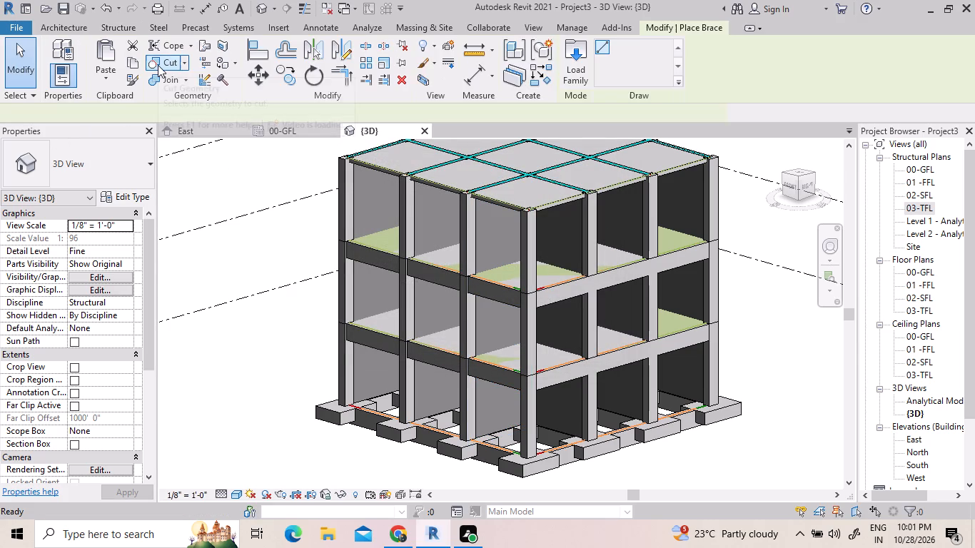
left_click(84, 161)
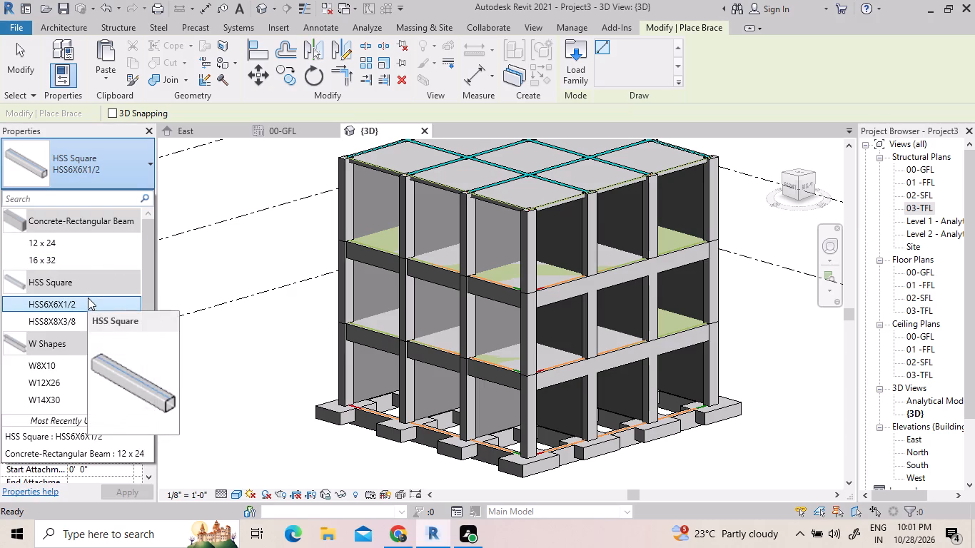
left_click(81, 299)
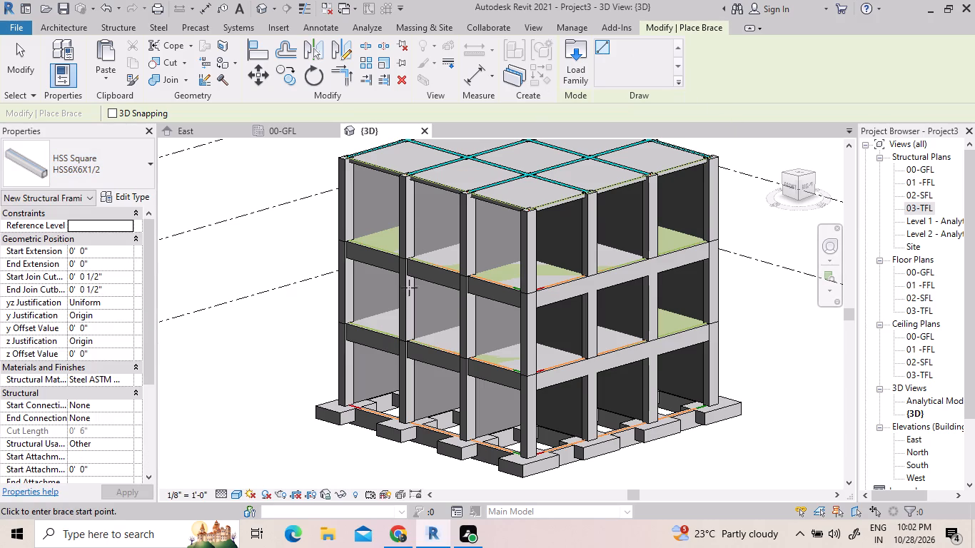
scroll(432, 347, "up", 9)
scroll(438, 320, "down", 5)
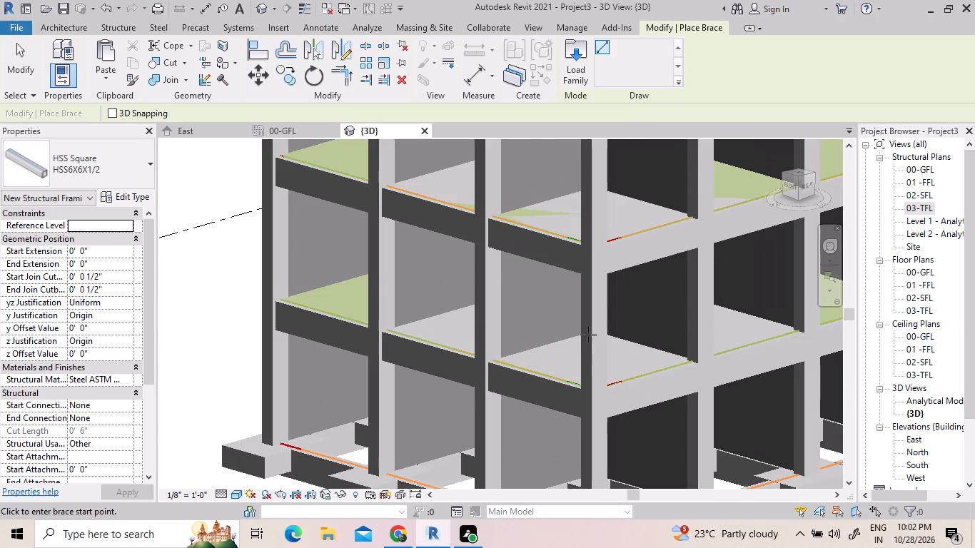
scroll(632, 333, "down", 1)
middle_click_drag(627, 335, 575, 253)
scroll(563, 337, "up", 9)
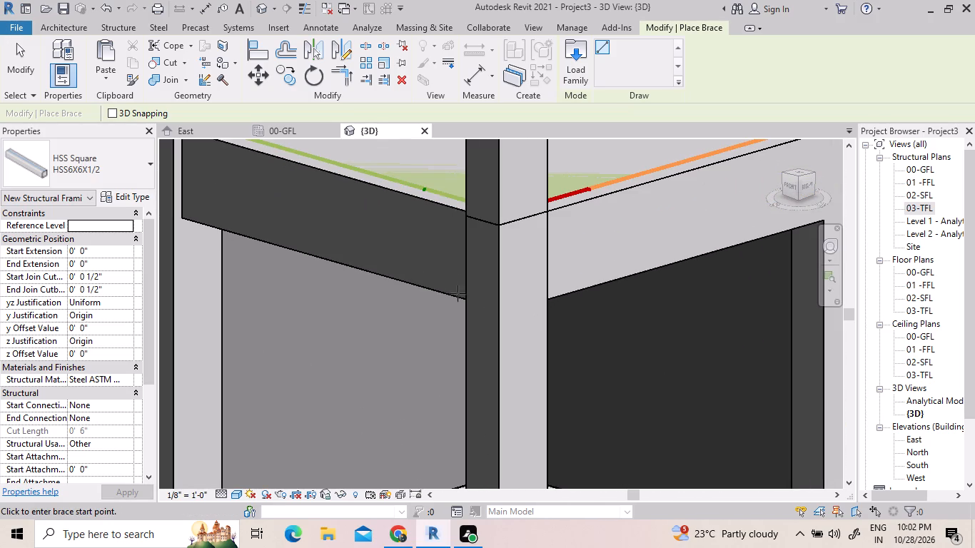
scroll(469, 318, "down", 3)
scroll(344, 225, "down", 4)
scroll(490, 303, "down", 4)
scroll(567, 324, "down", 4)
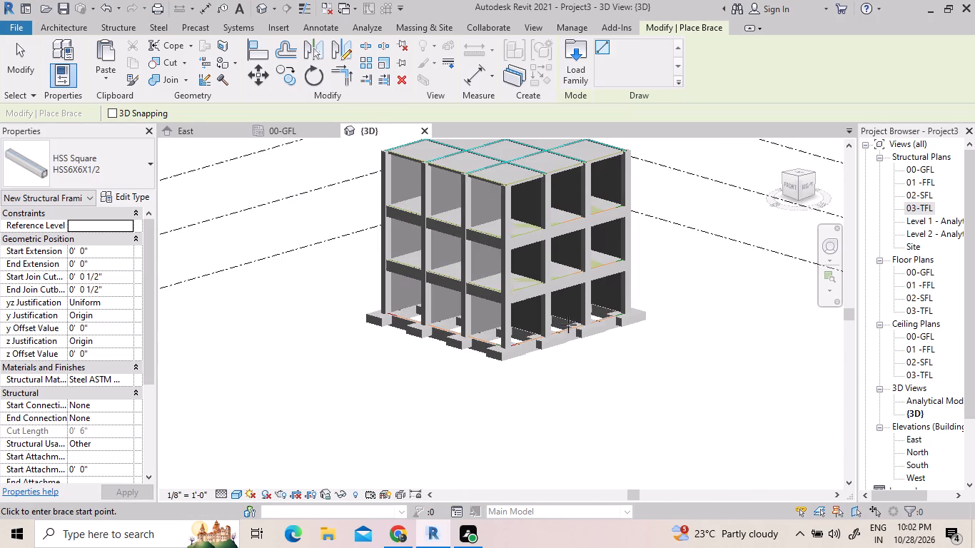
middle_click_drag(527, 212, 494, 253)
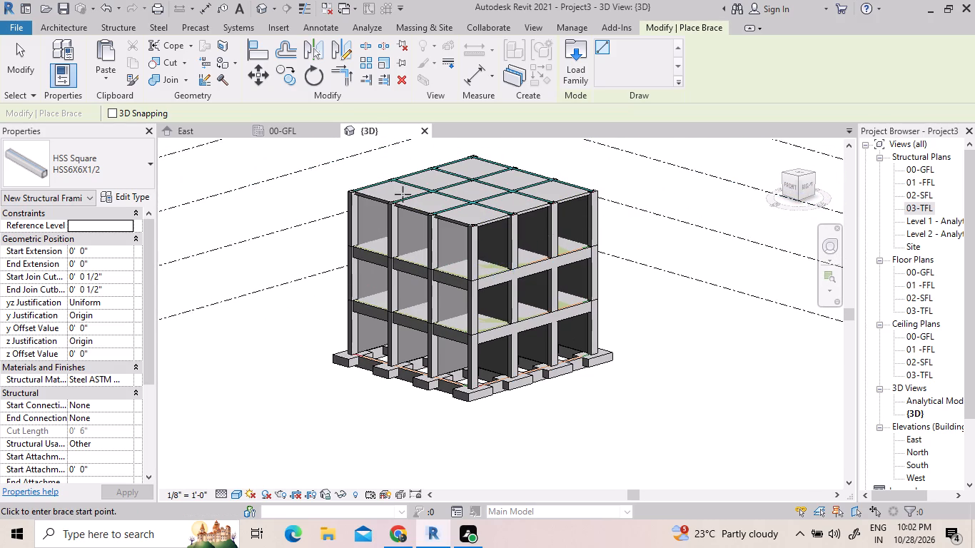
Set the work plane with the Pick a plane option, picking at the 01-FFL beam in the front face's corner bay.
left_click(135, 30)
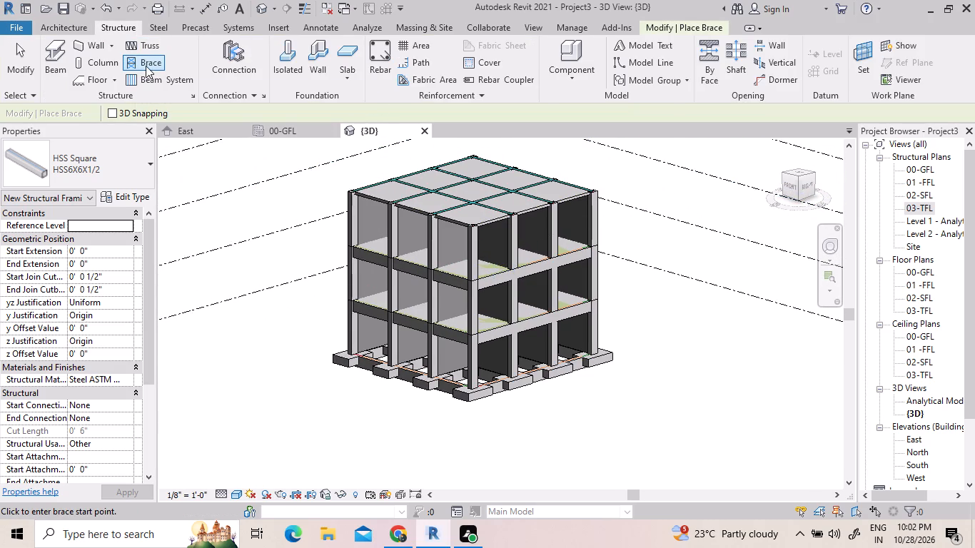
left_click(869, 59)
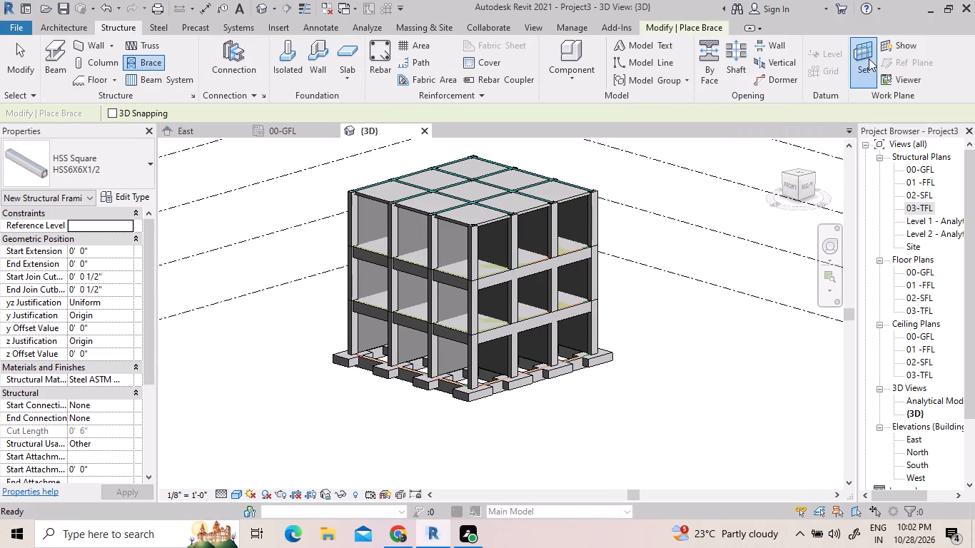
left_click(408, 285)
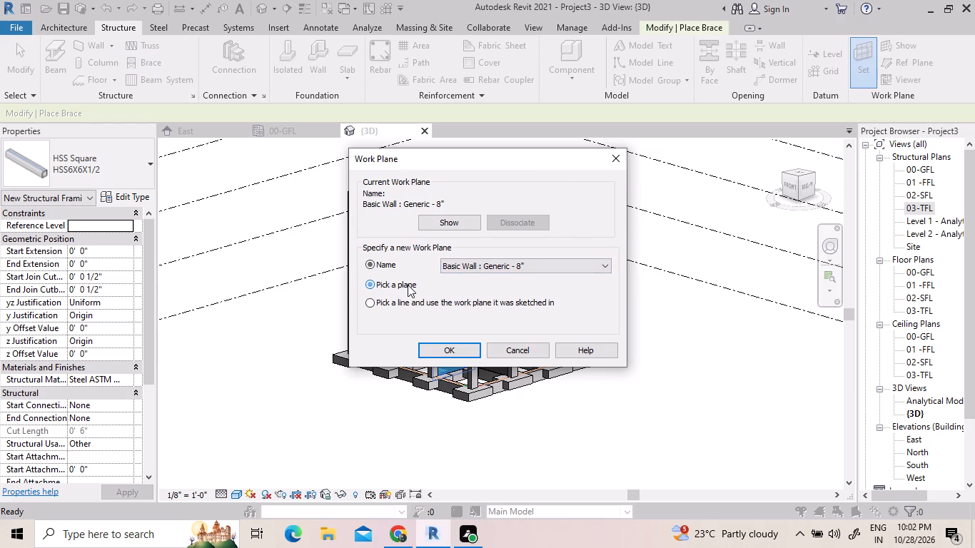
left_click(453, 350)
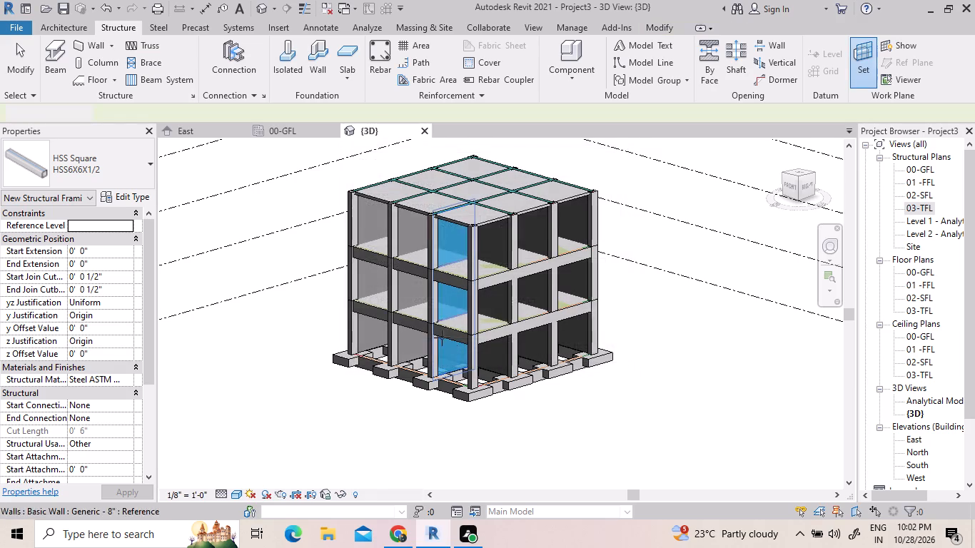
scroll(440, 335, "up", 17)
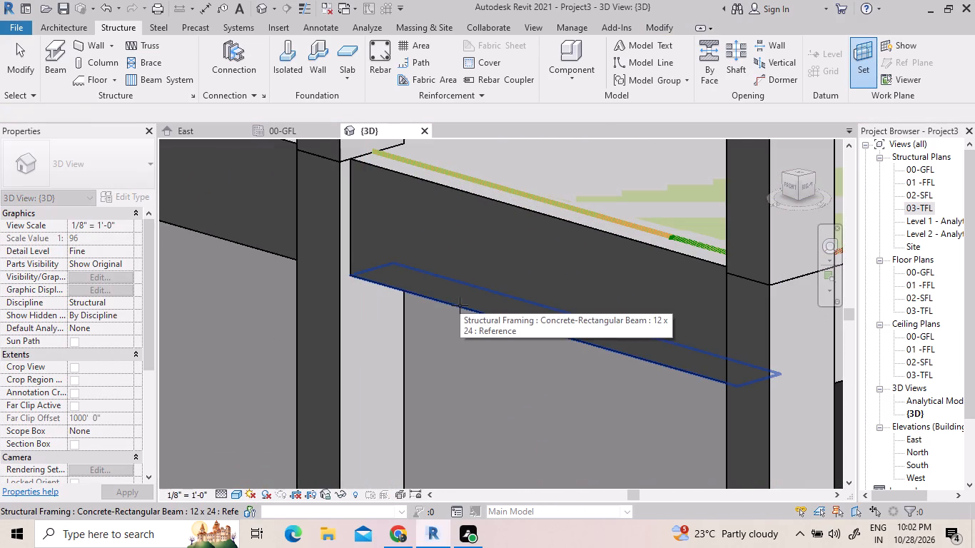
scroll(460, 305, "up", 8)
scroll(460, 305, "down", 9)
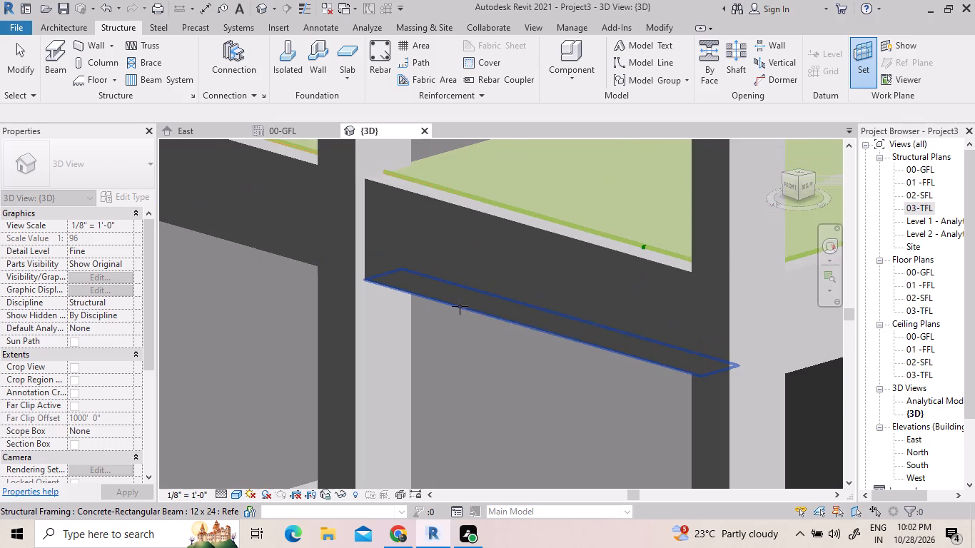
scroll(460, 306, "down", 2)
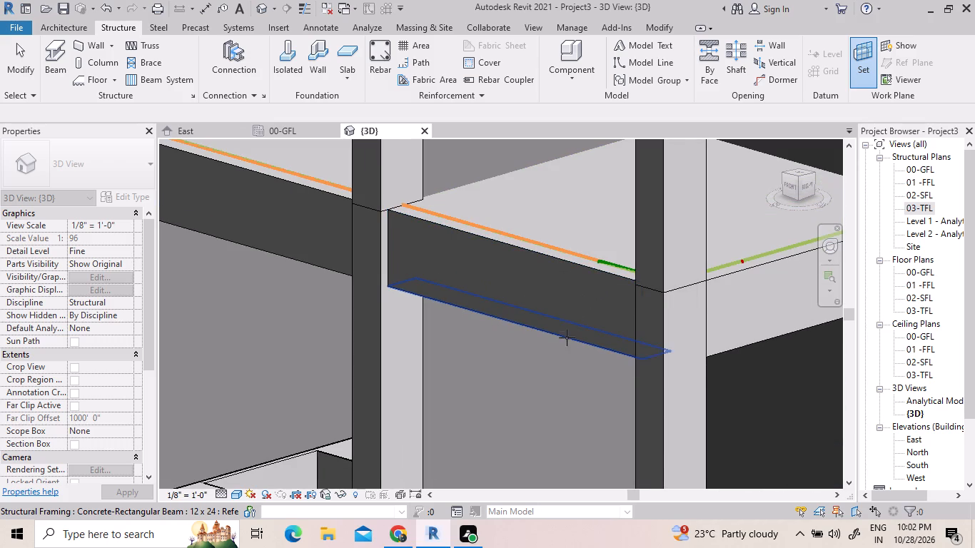
scroll(566, 339, "down", 8)
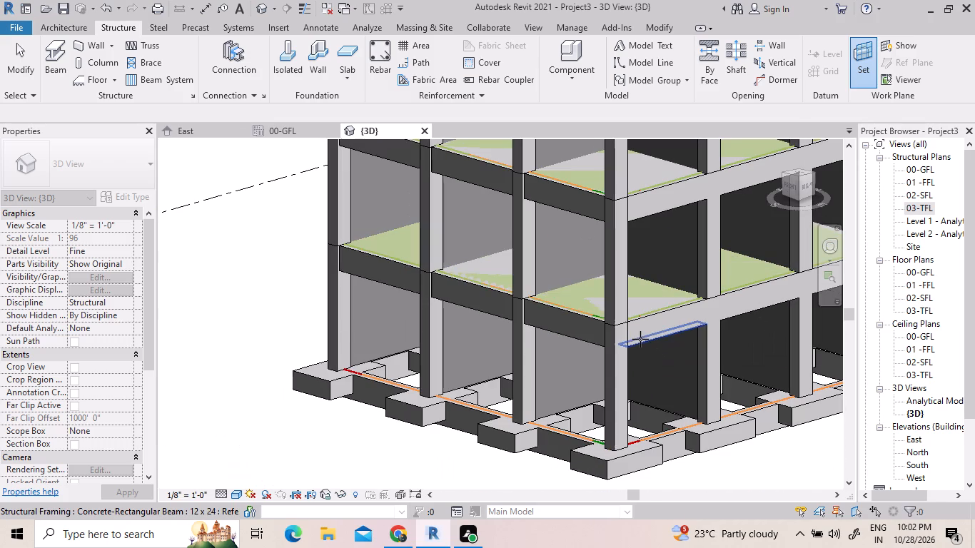
left_click(560, 336)
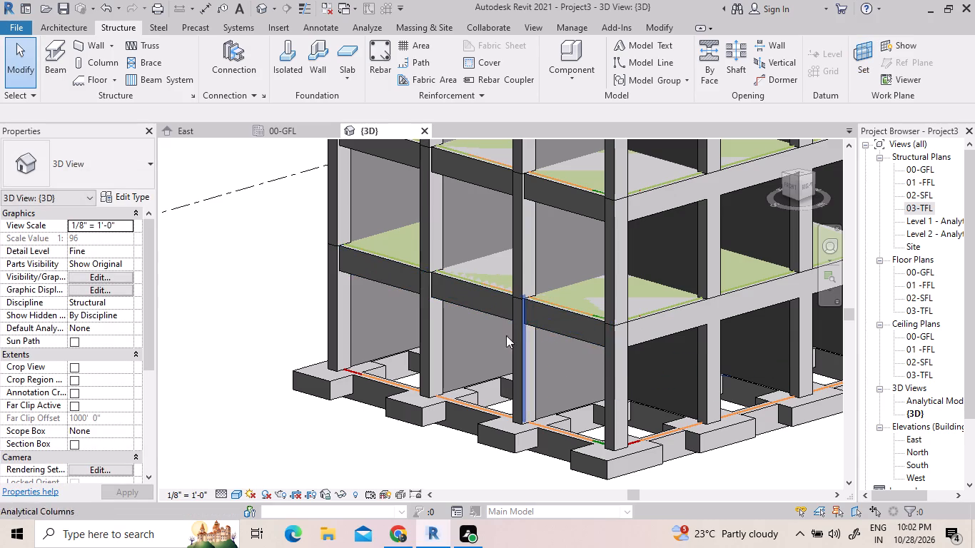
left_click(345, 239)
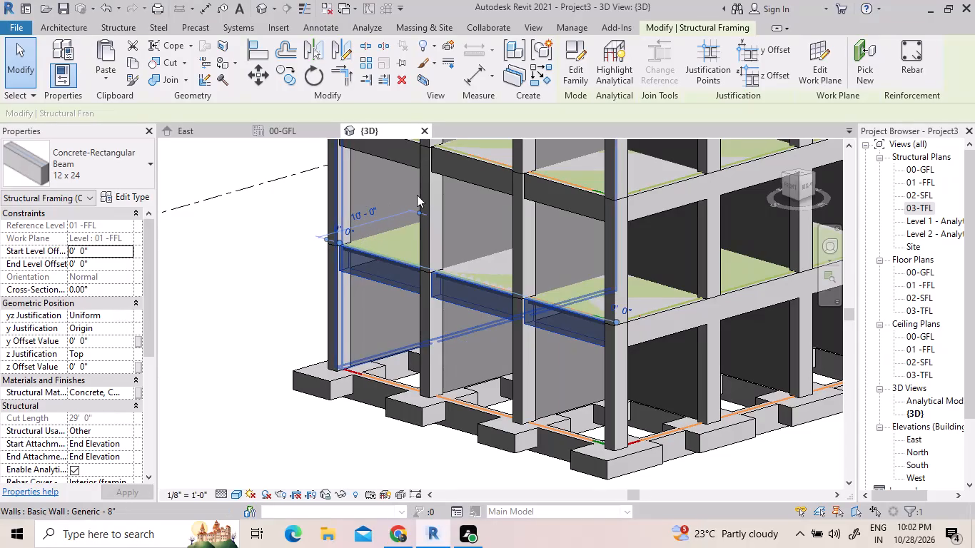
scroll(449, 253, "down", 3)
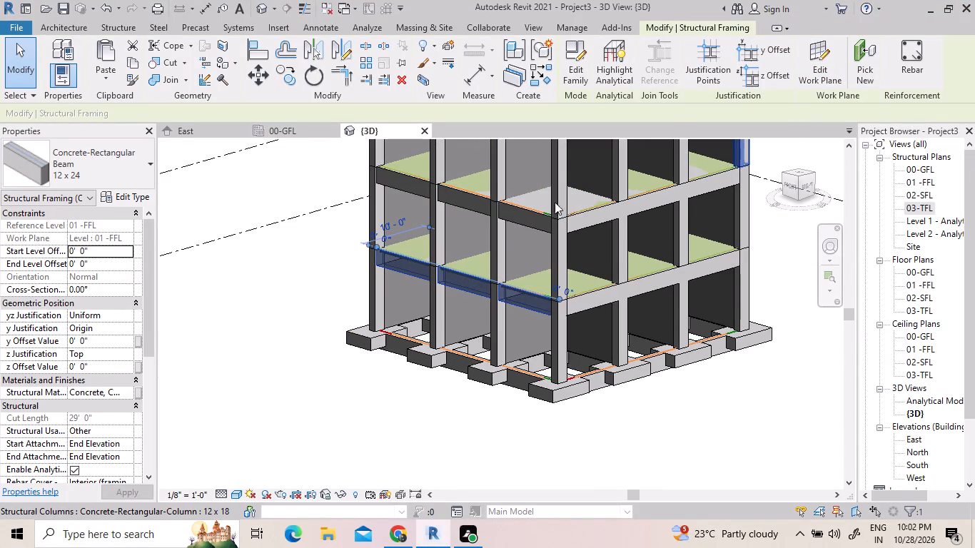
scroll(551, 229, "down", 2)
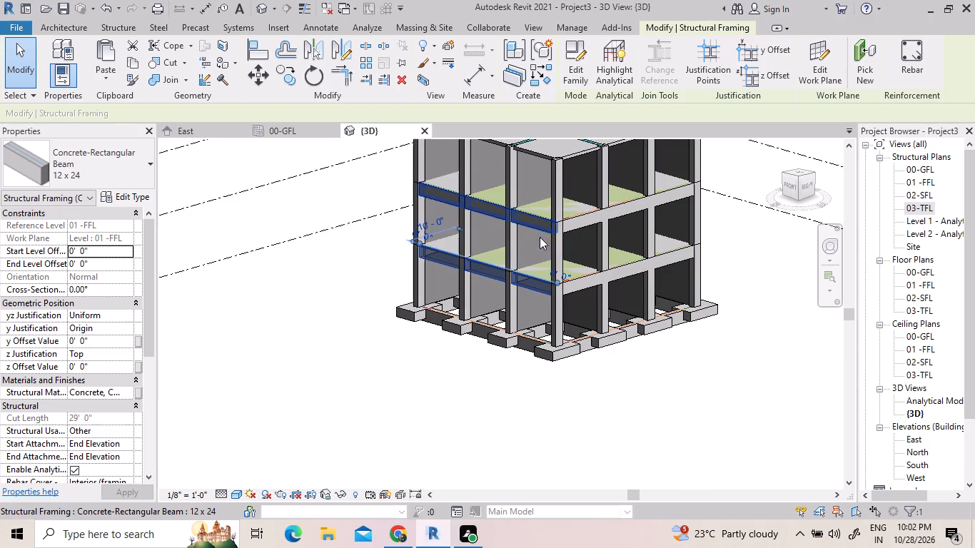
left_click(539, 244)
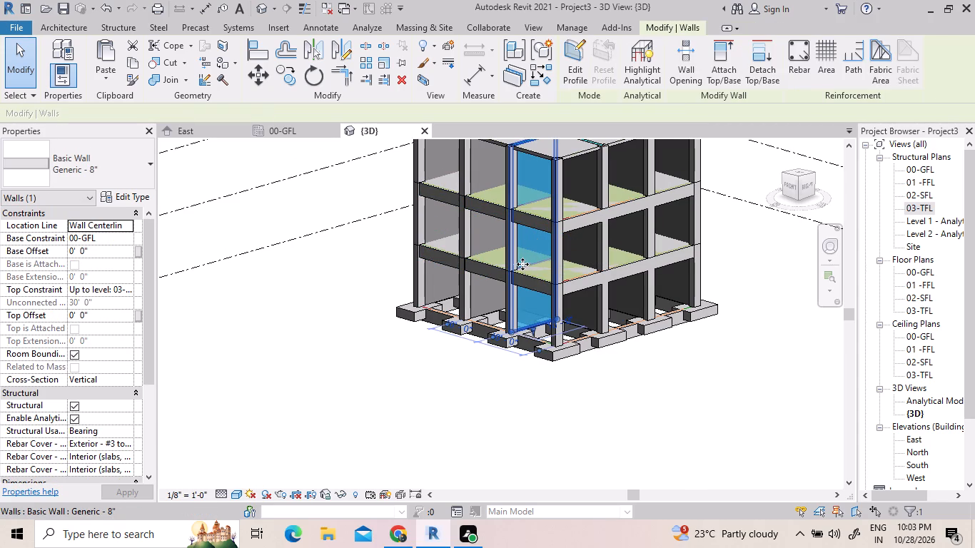
In the 00-GFL plan, move the column and footing at grid 7's west end off the grid and shift the grid 7 wall toward grid 8.
left_click(300, 134)
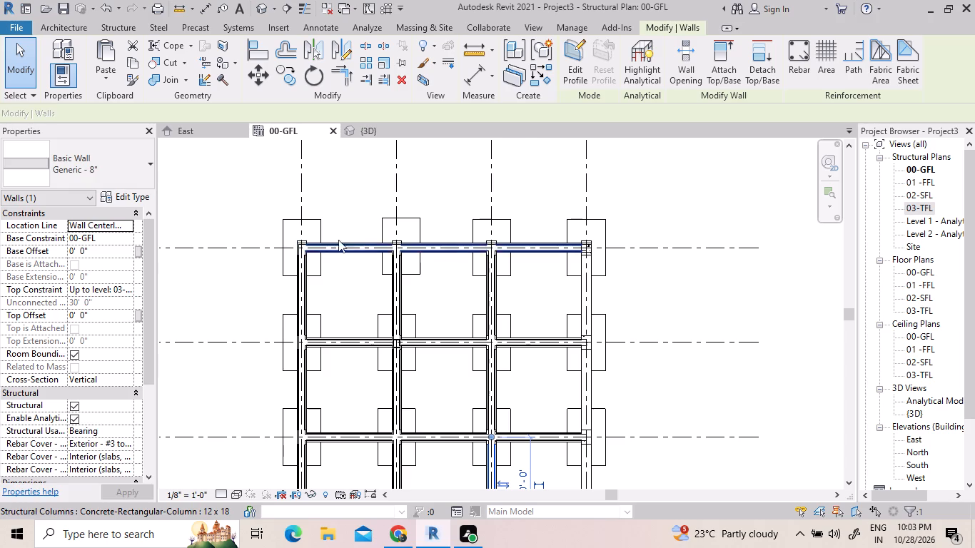
scroll(373, 250, "down", 3)
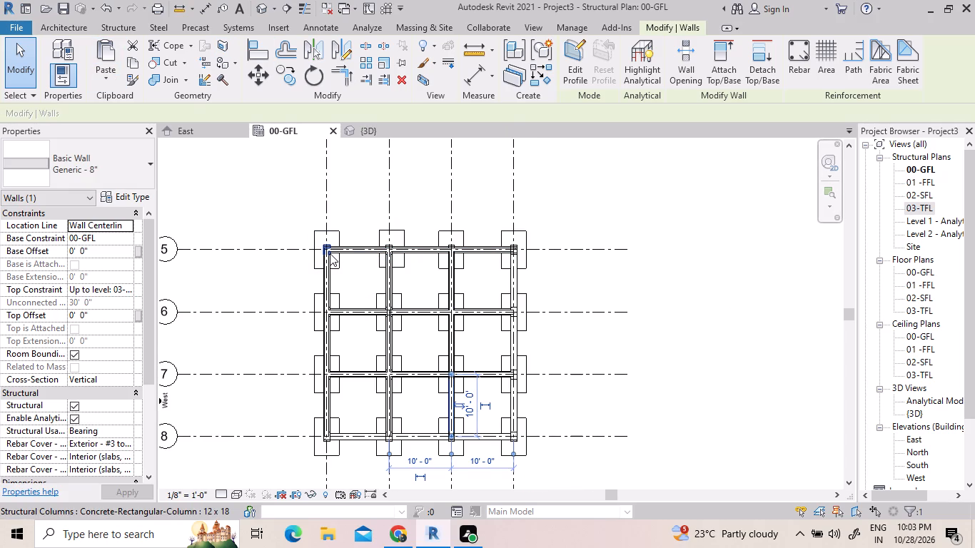
scroll(467, 497, "up", 3)
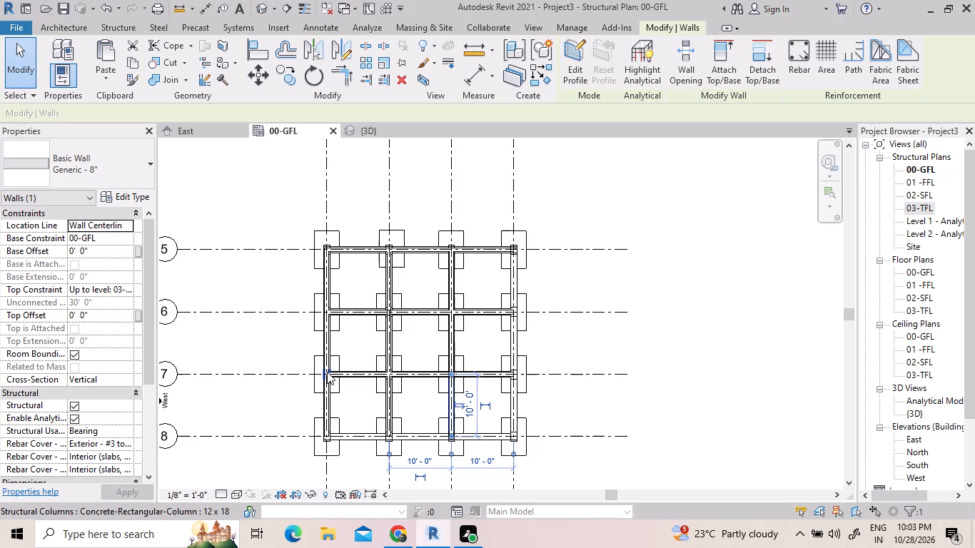
left_click_drag(327, 372, 342, 388)
left_click_drag(327, 372, 334, 385)
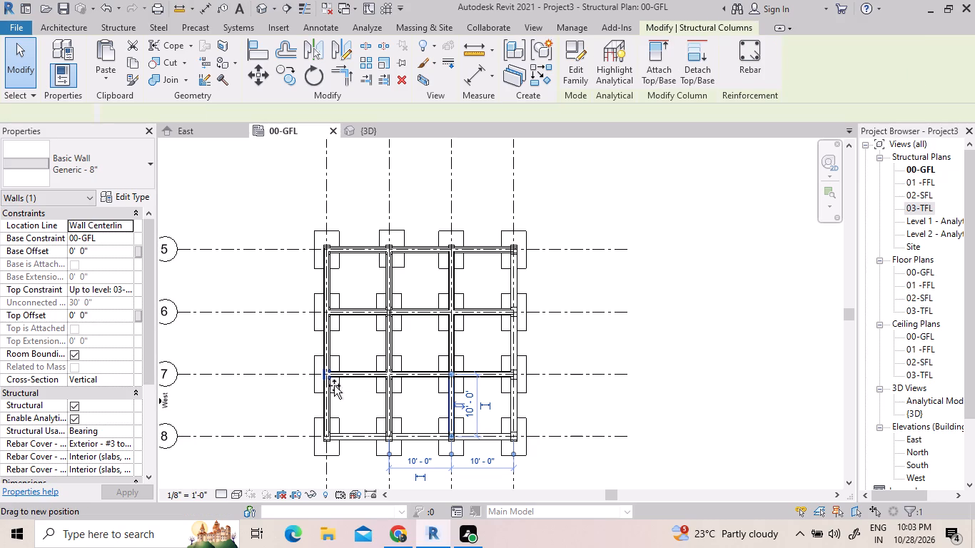
left_click_drag(334, 385, 376, 415)
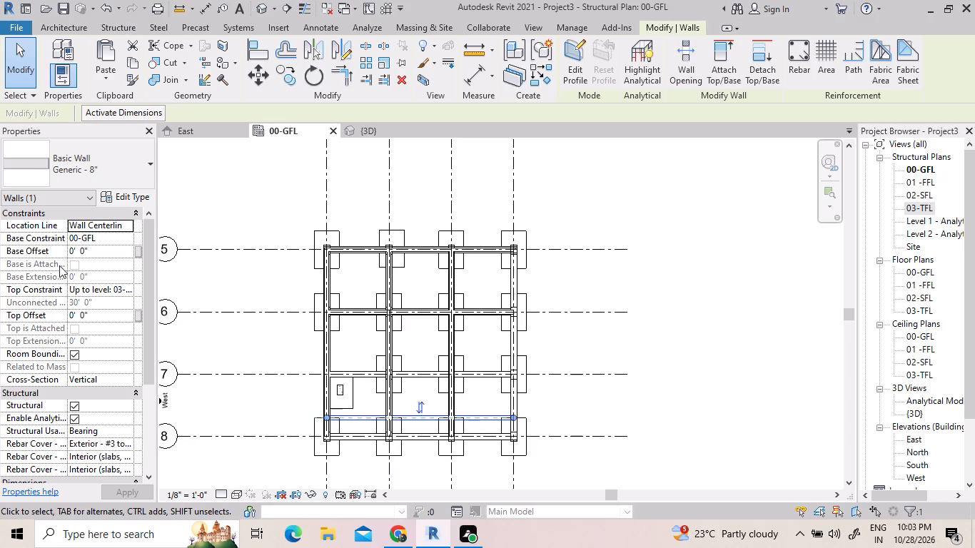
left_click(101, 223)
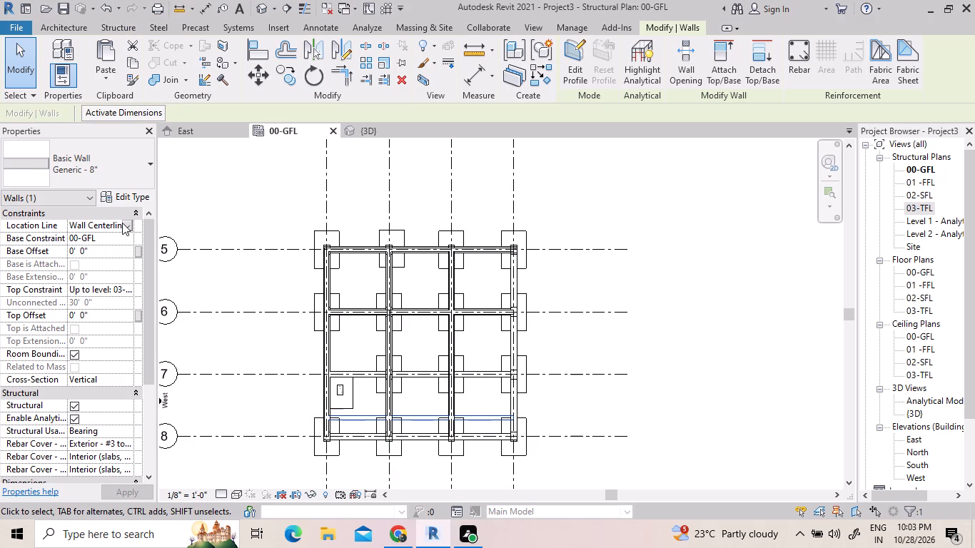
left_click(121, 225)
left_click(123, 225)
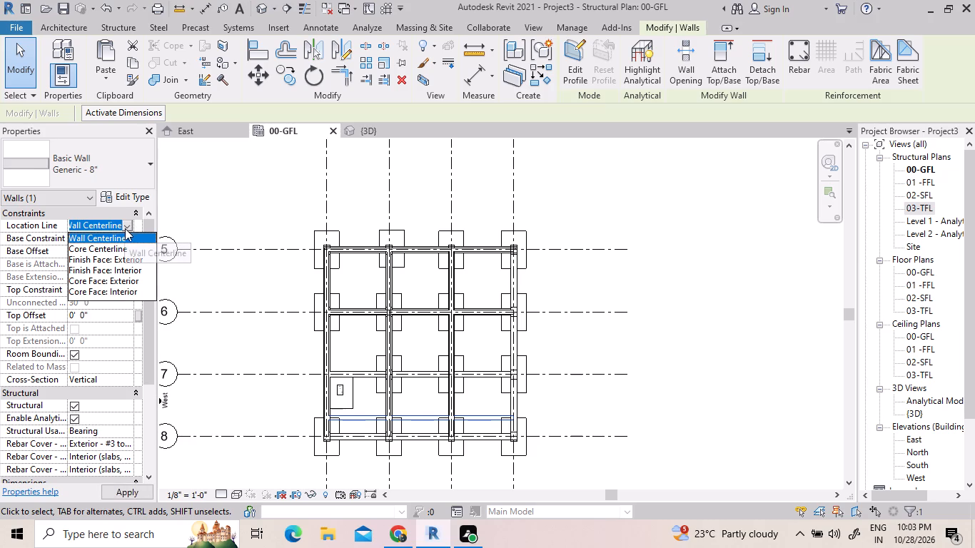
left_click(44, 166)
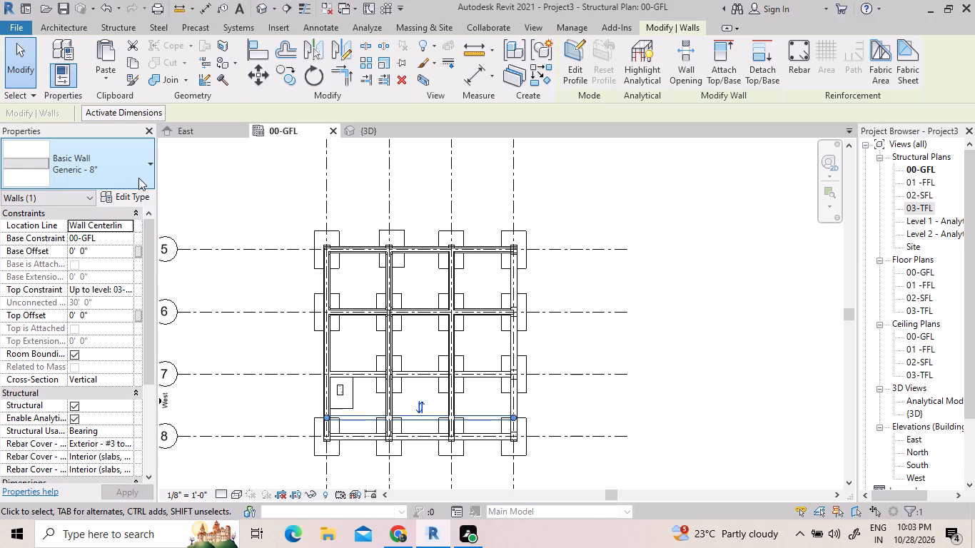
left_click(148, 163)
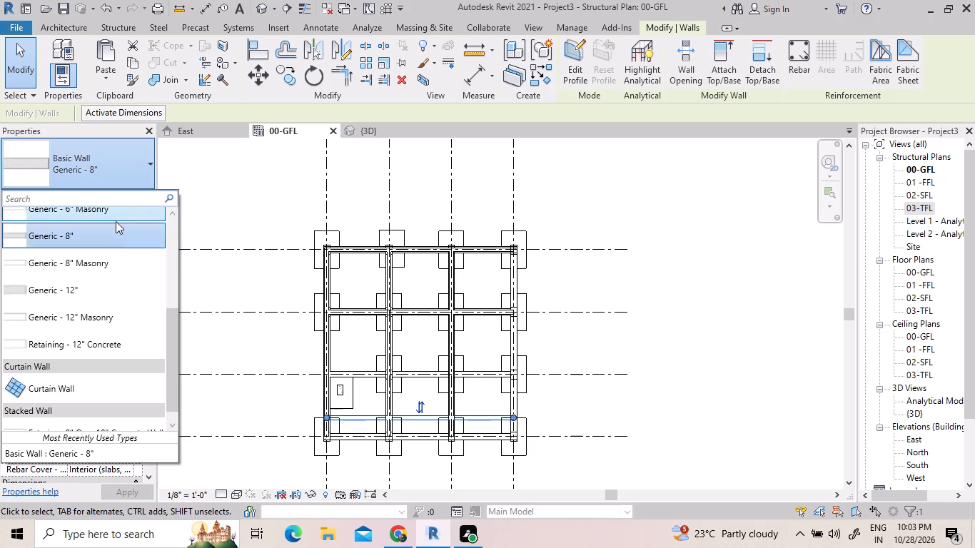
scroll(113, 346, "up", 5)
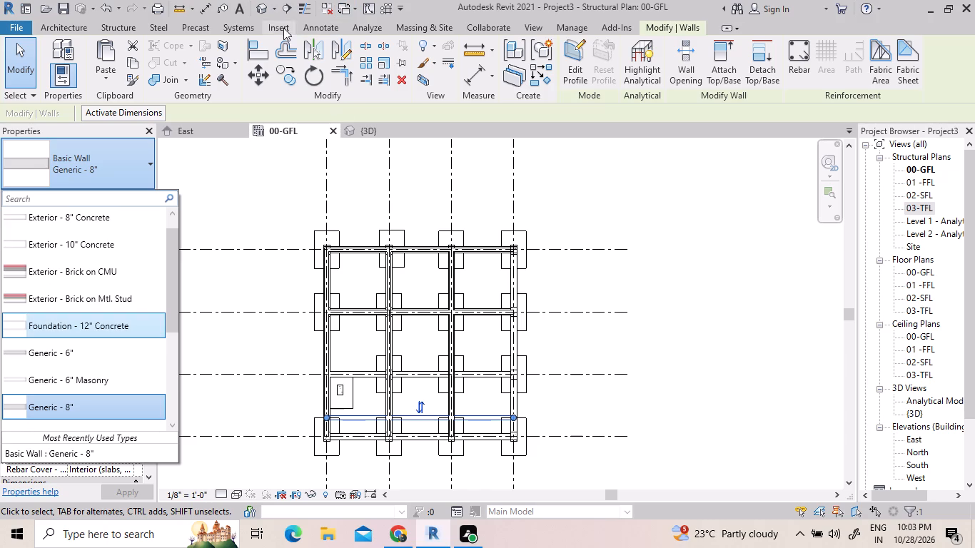
Draw two crossing HSS6X6X1/2 braces between opposite columns of the north-west corner bay, between grids 5 and 6, in the 00-GFL plan.
left_click(120, 20)
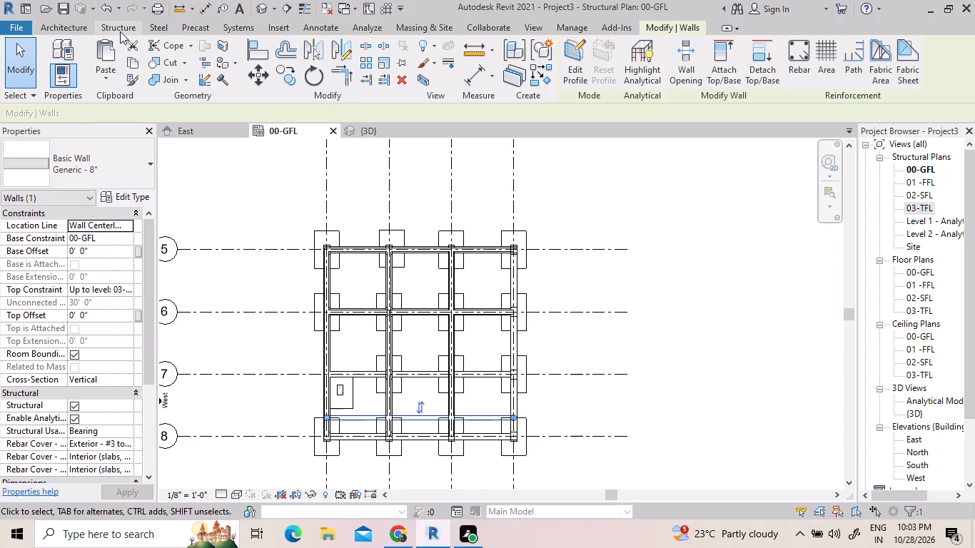
left_click(120, 31)
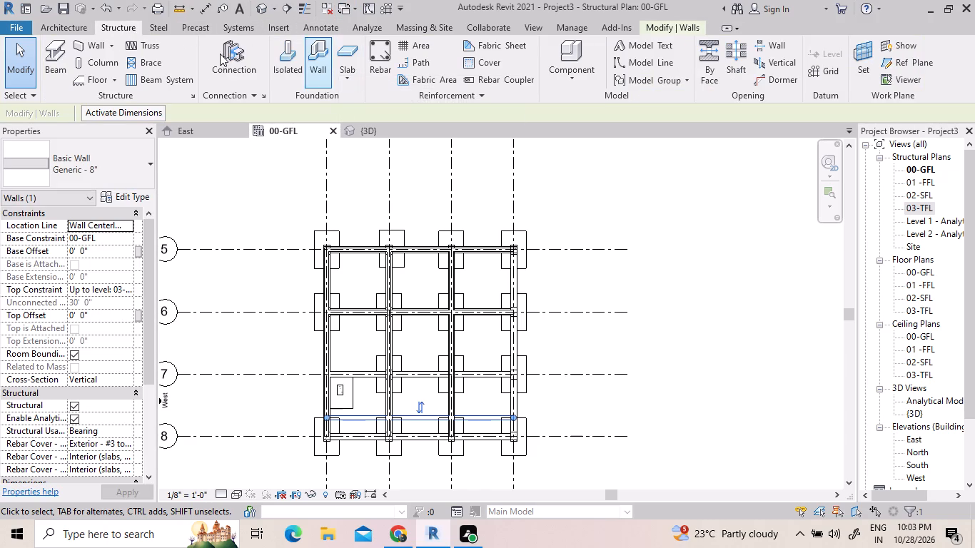
left_click(143, 63)
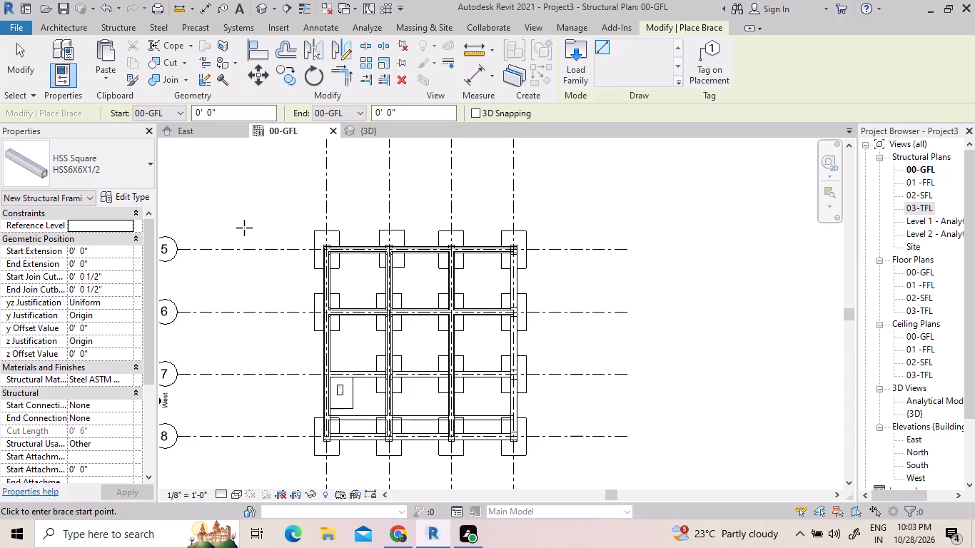
scroll(336, 262, "up", 3)
scroll(337, 261, "down", 1)
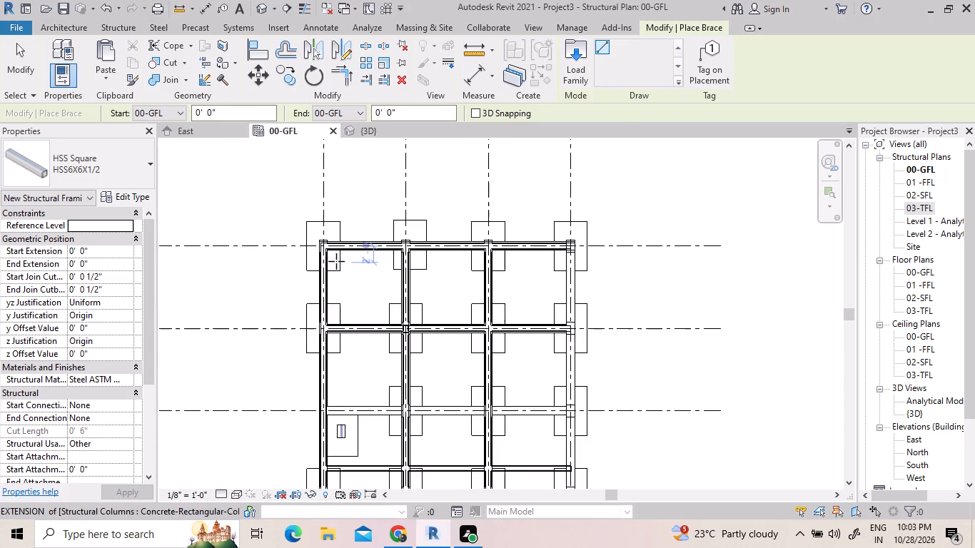
scroll(336, 261, "up", 2)
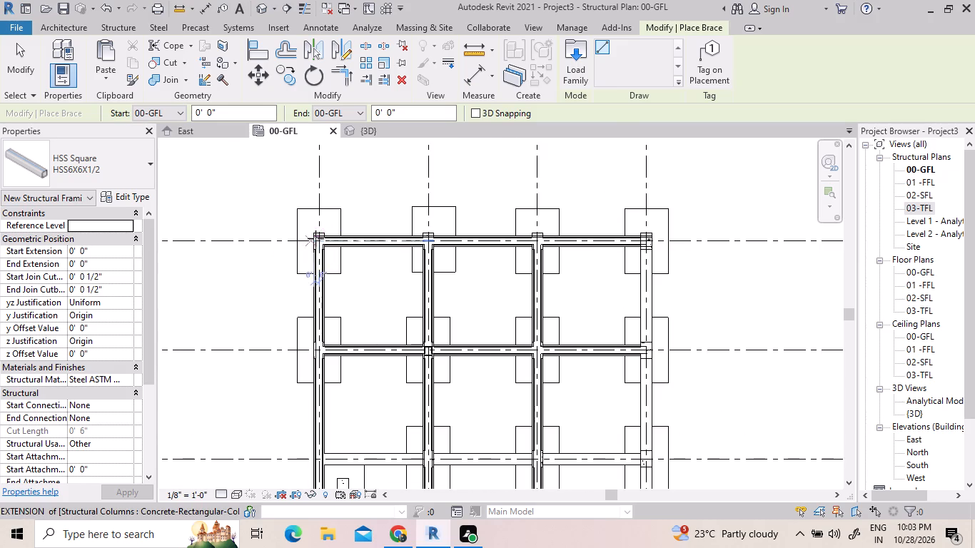
scroll(320, 242, "up", 4)
left_click(320, 243)
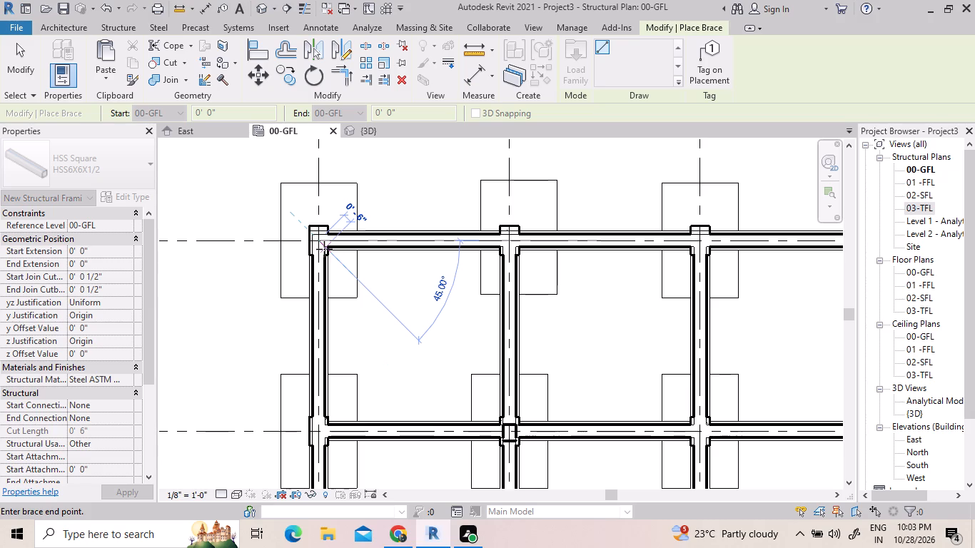
left_click(507, 430)
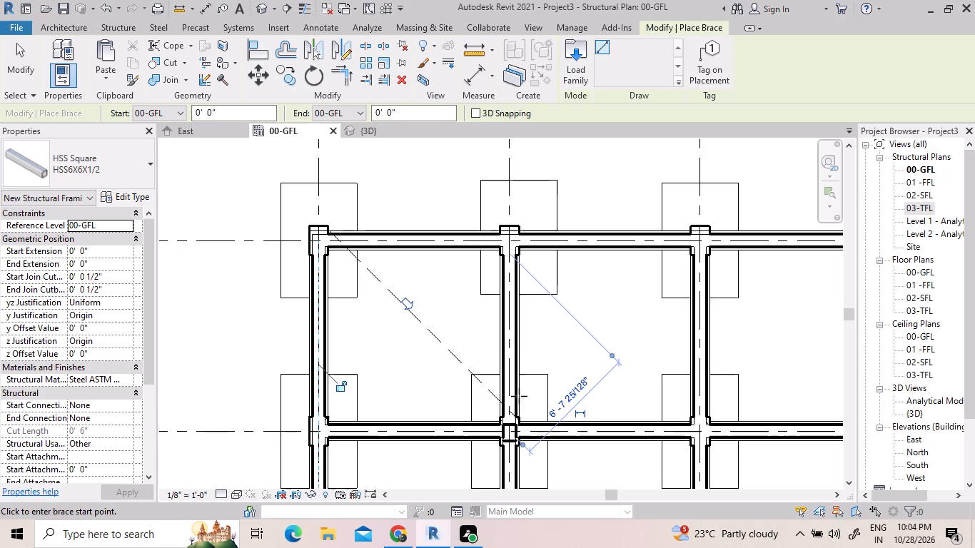
left_click(507, 243)
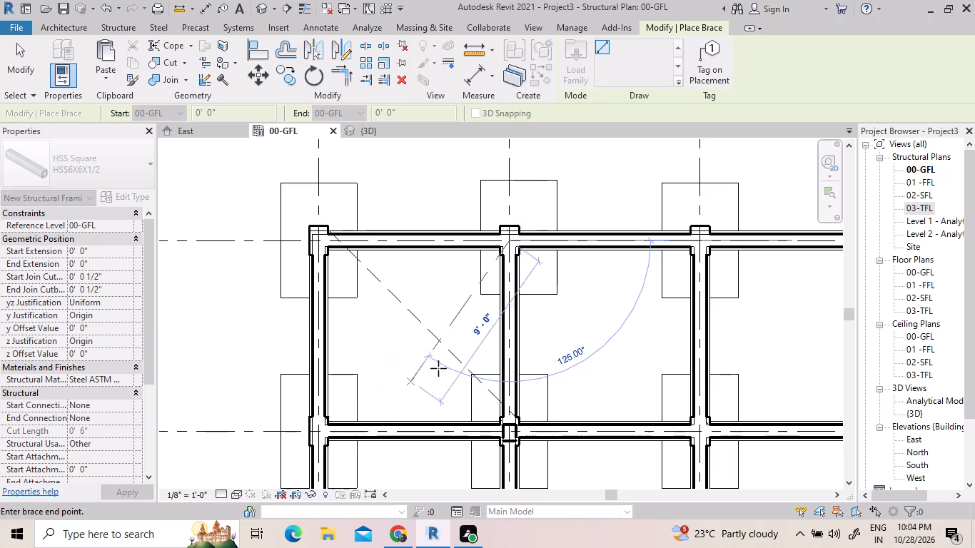
left_click(317, 435)
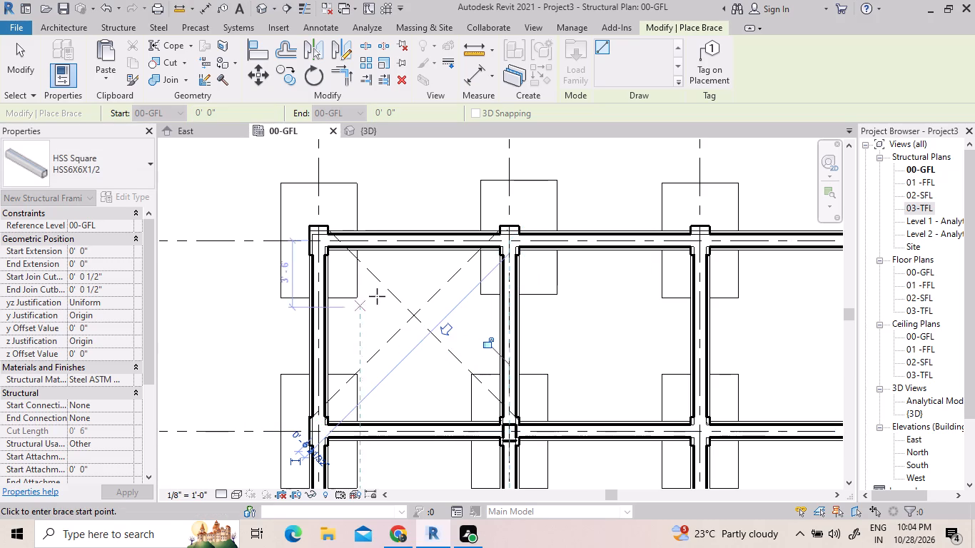
Examine the structure in the 3D view from several sides and from below to check the newly placed braces.
left_click(363, 140)
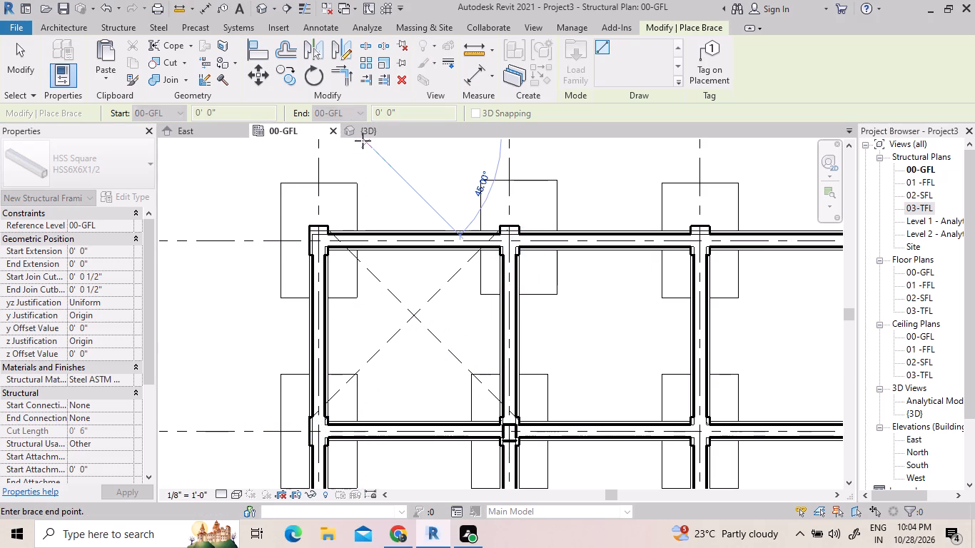
left_click(370, 131)
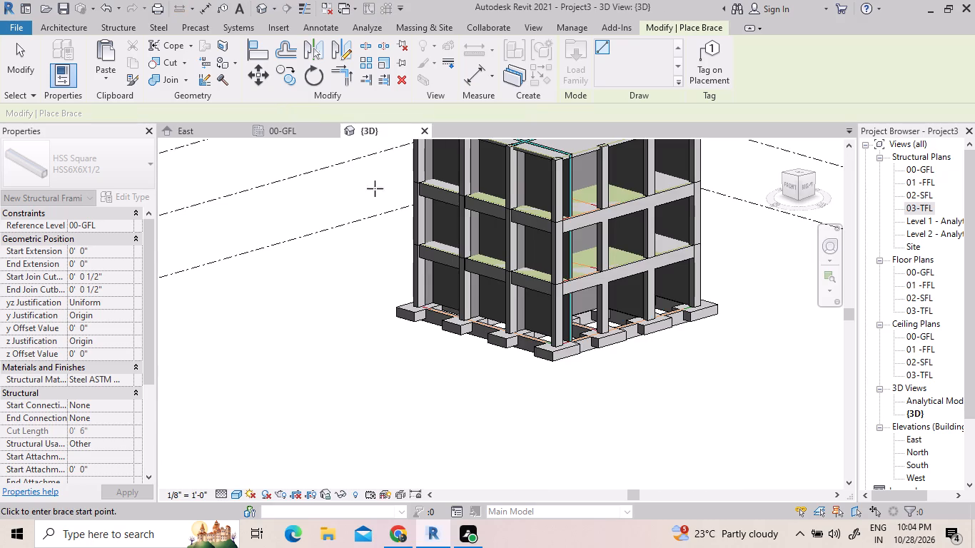
scroll(422, 384, "down", 5)
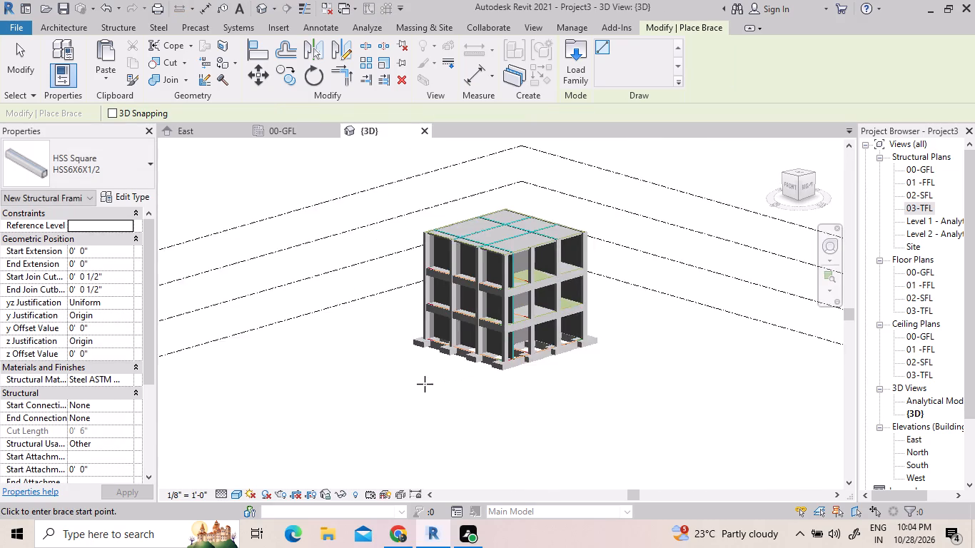
middle_click_drag(411, 387, 405, 390)
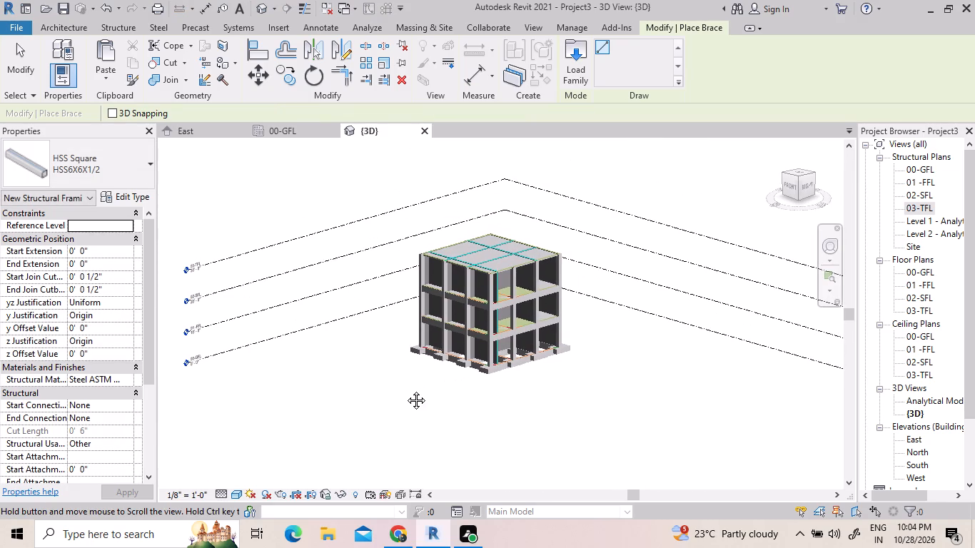
middle_click_drag(405, 390, 317, 380)
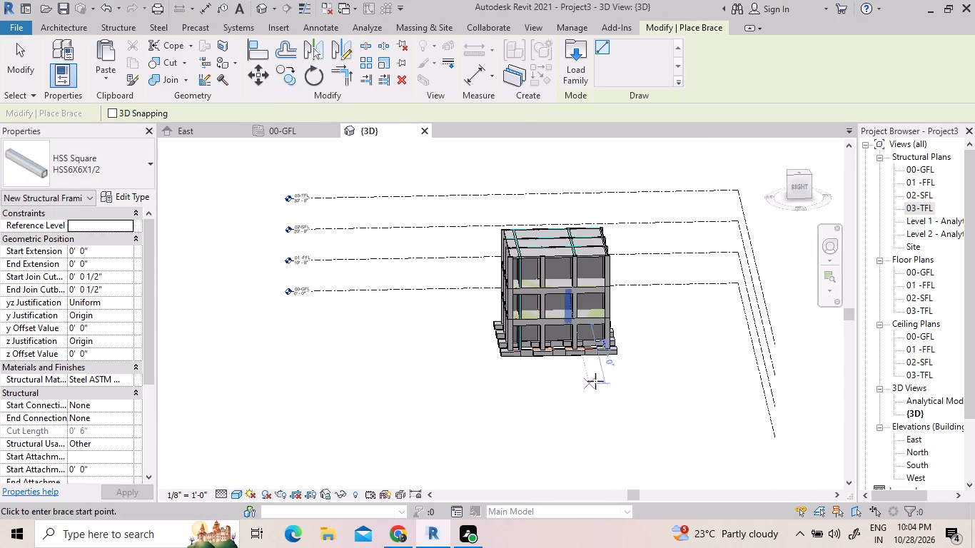
middle_click_drag(596, 382, 482, 406)
scroll(410, 321, "up", 4)
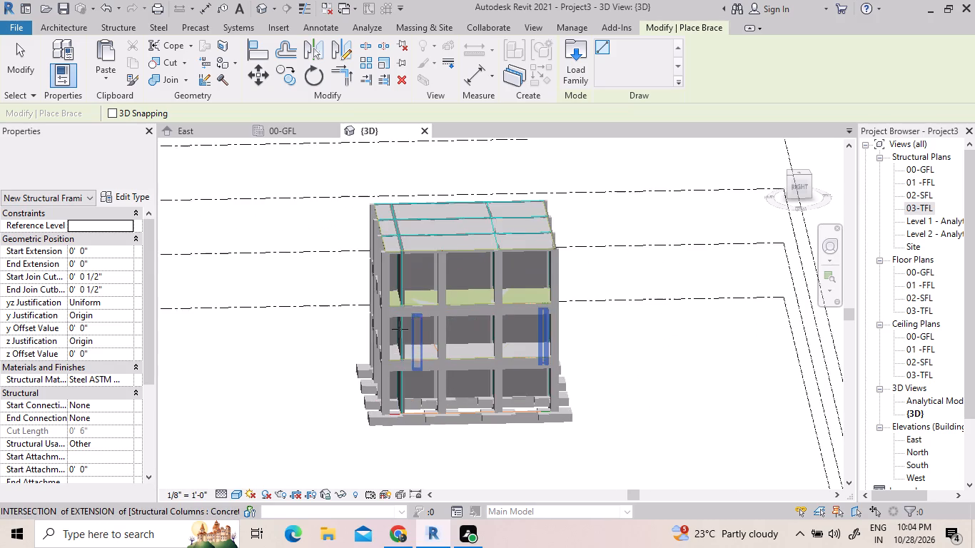
scroll(390, 333, "up", 7)
middle_click_drag(435, 369, 445, 375)
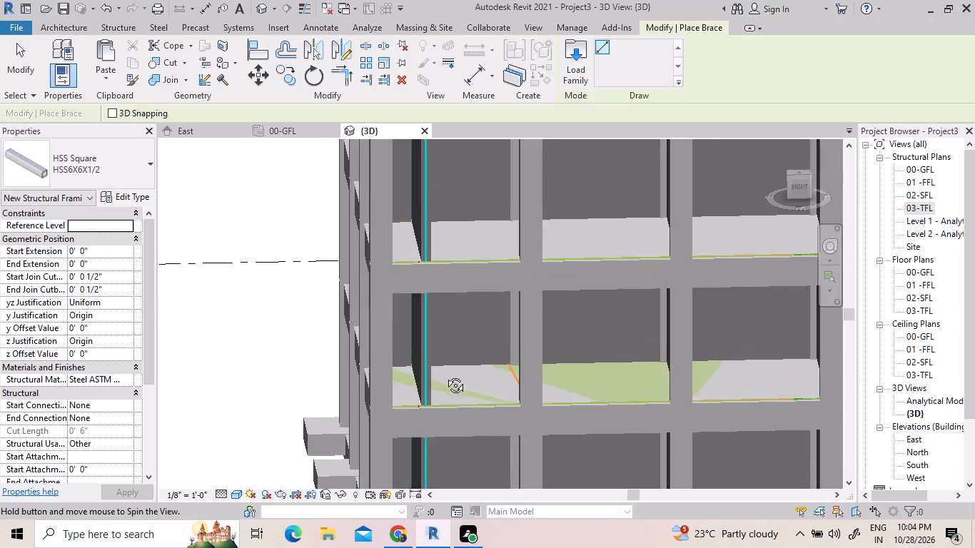
middle_click_drag(445, 375, 455, 284)
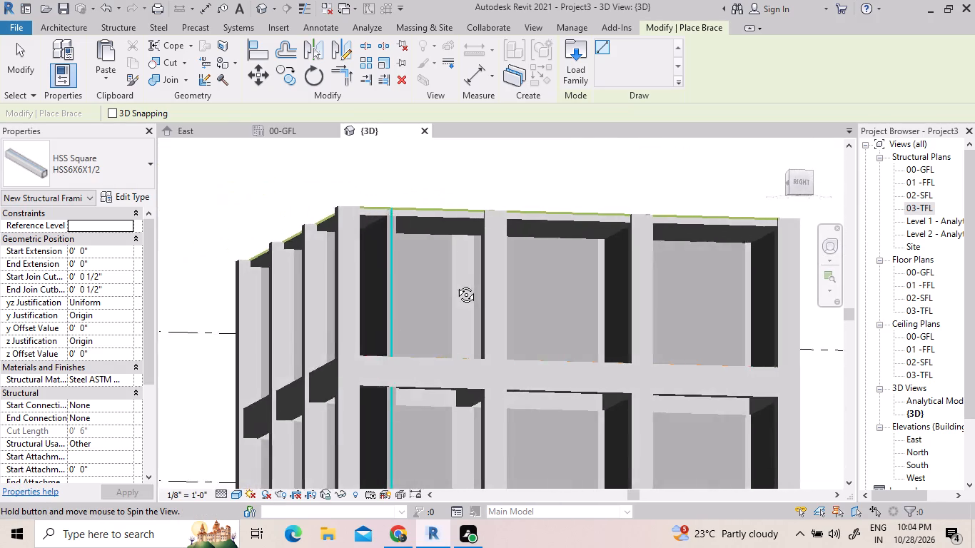
middle_click_drag(455, 284, 349, 309)
scroll(357, 308, "down", 3)
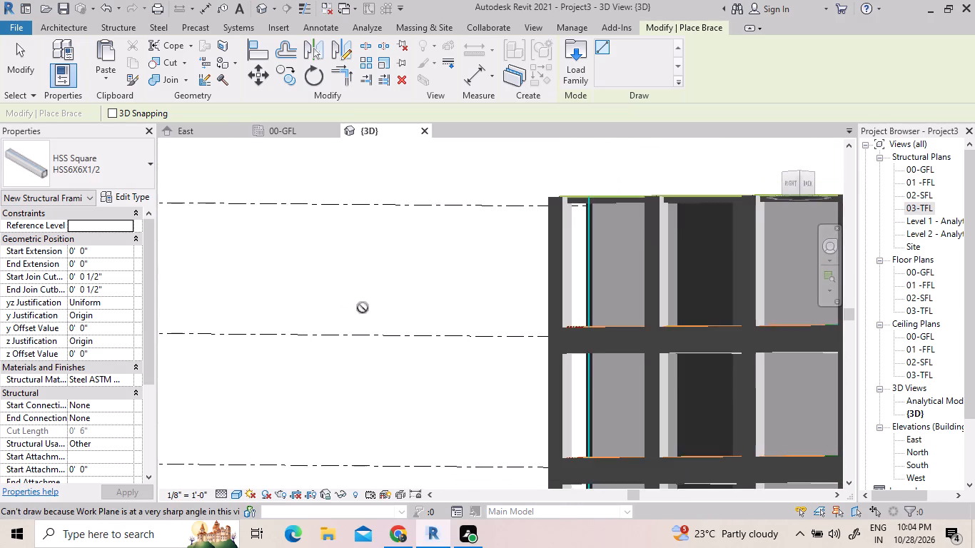
scroll(372, 309, "down", 6)
scroll(486, 458, "down", 1)
middle_click_drag(486, 459, 610, 447)
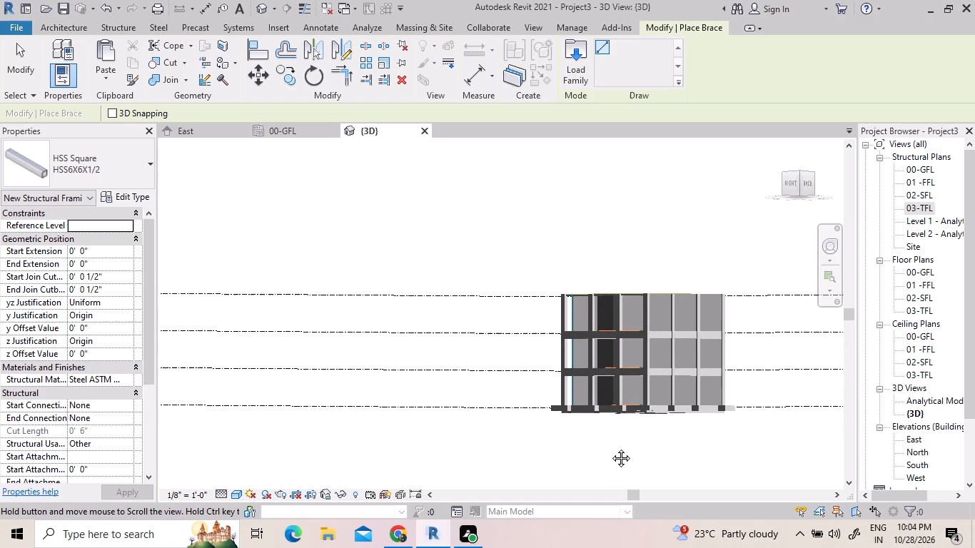
middle_click_drag(610, 447, 515, 425)
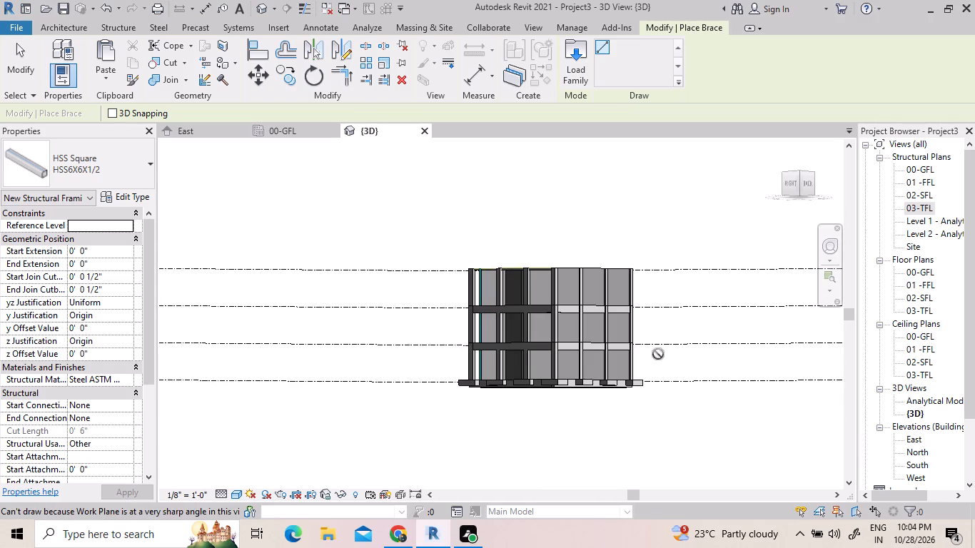
middle_click_drag(659, 353, 628, 187)
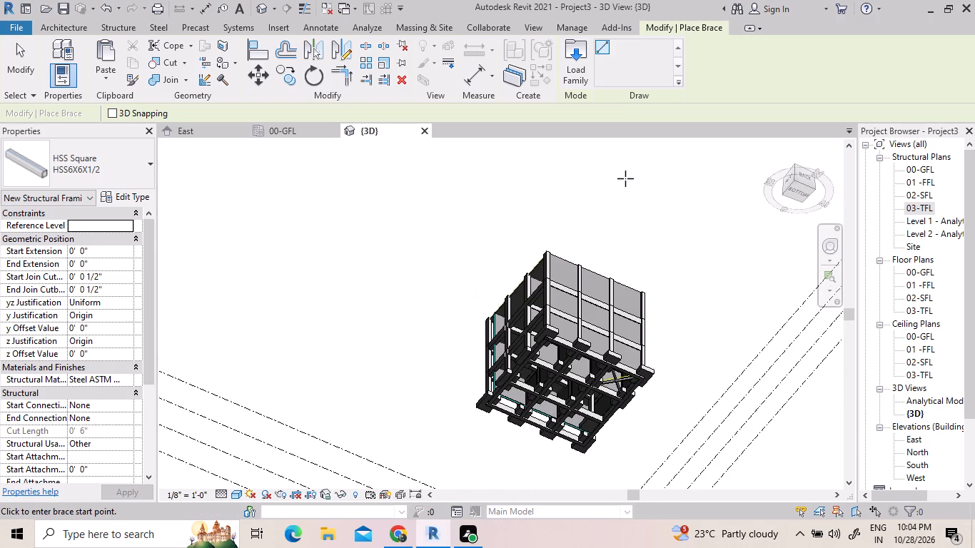
Delete the HSS6X6X1/2 brace running diagonally from the building's corner column to the interior column in the braced corner bay at 00-GFL.
middle_click_drag(656, 417, 634, 307, "shift")
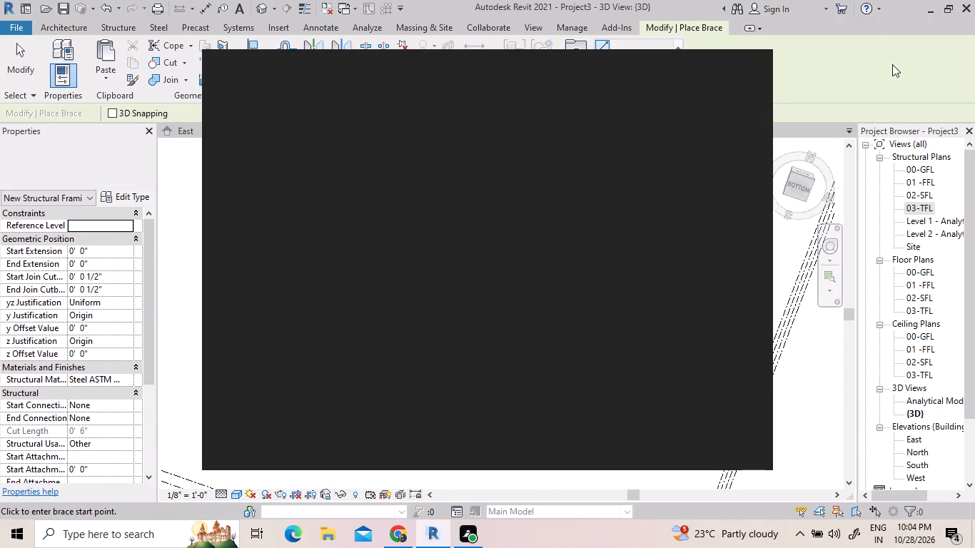
left_click(745, 65)
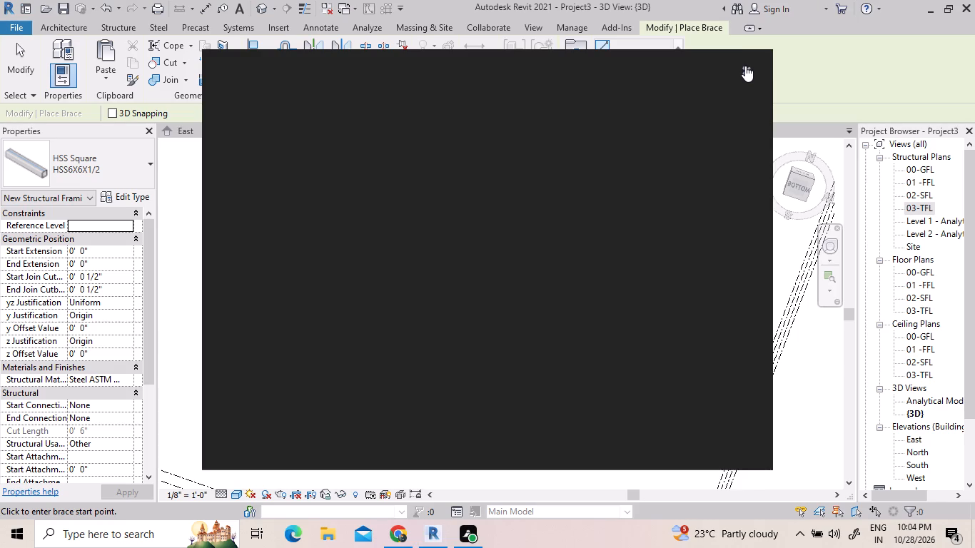
scroll(657, 364, "down", 2)
middle_click_drag(657, 365, 663, 313)
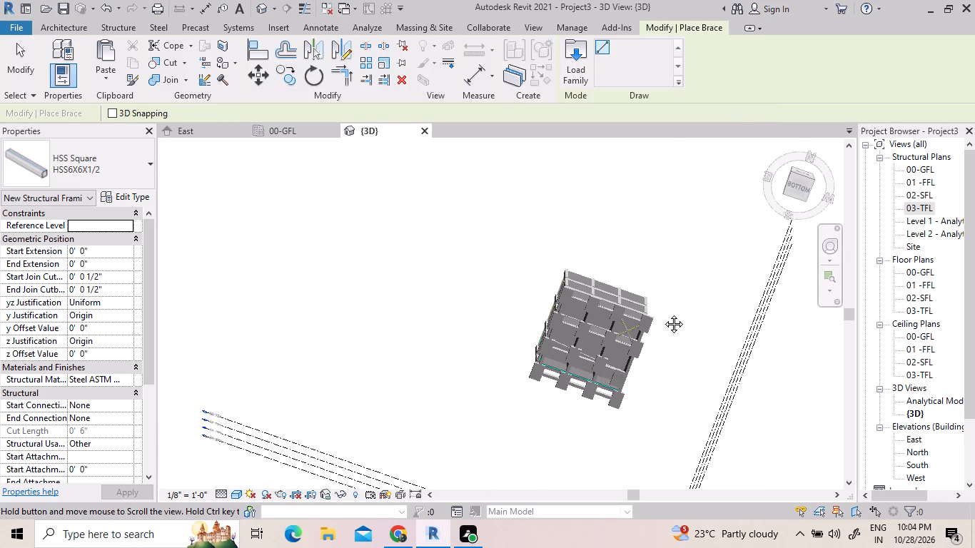
middle_click_drag(663, 313, 622, 297)
scroll(595, 273, "up", 2)
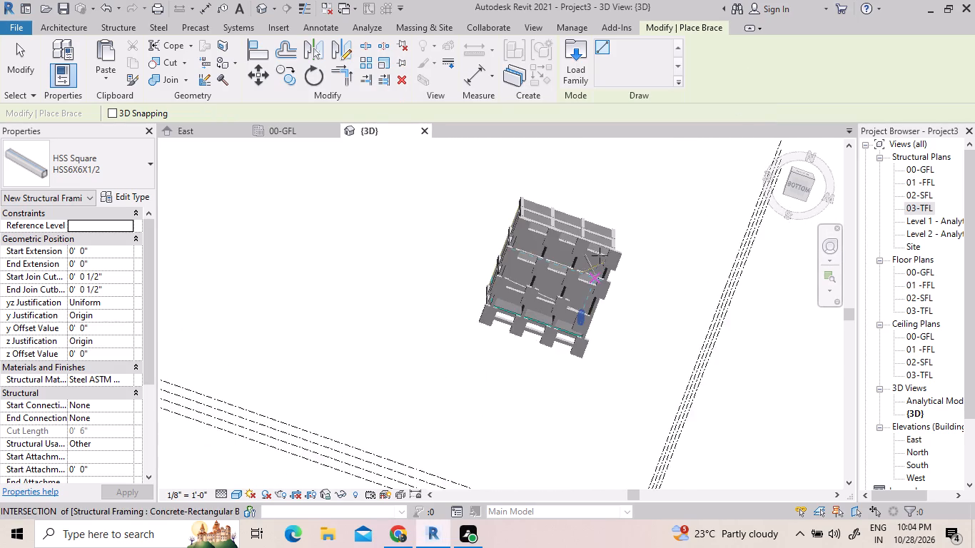
scroll(600, 253, "up", 7)
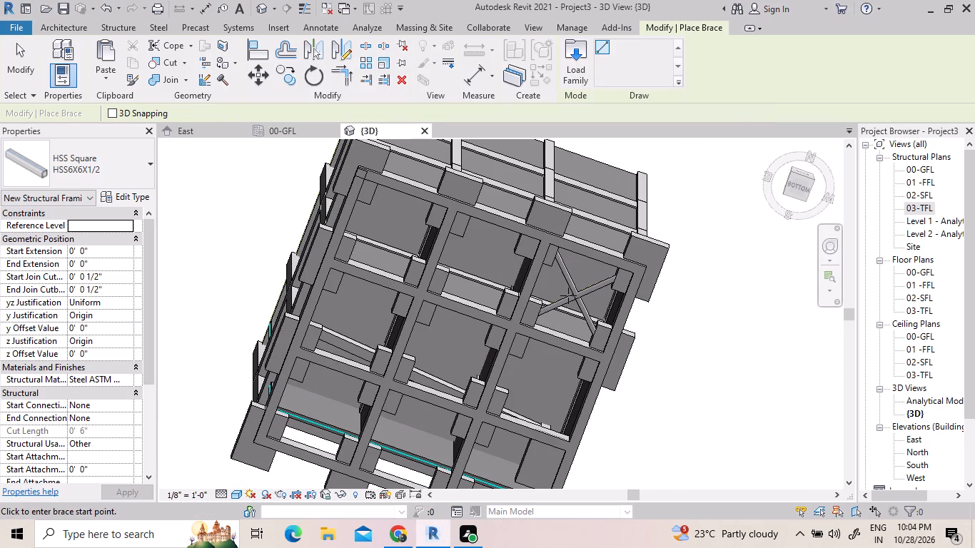
key("Escape")
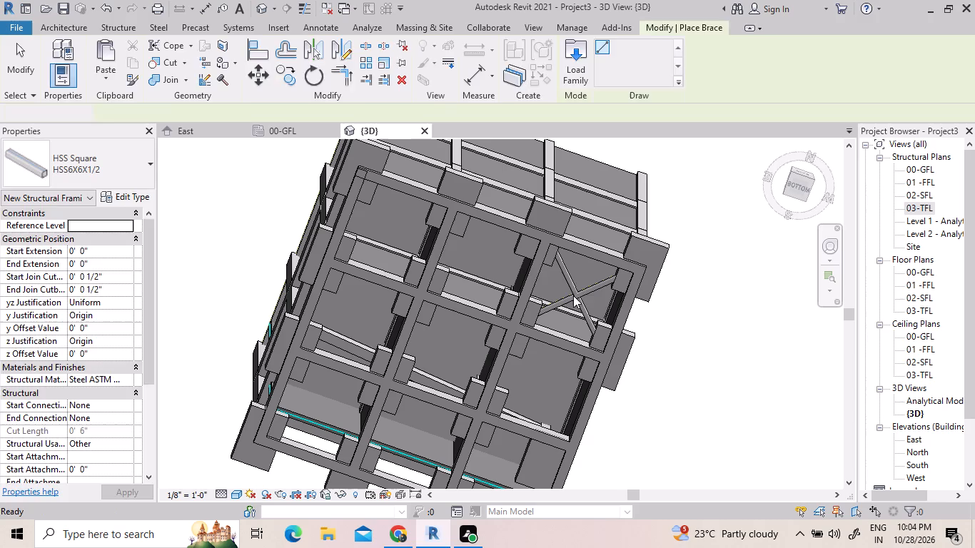
left_click(579, 305)
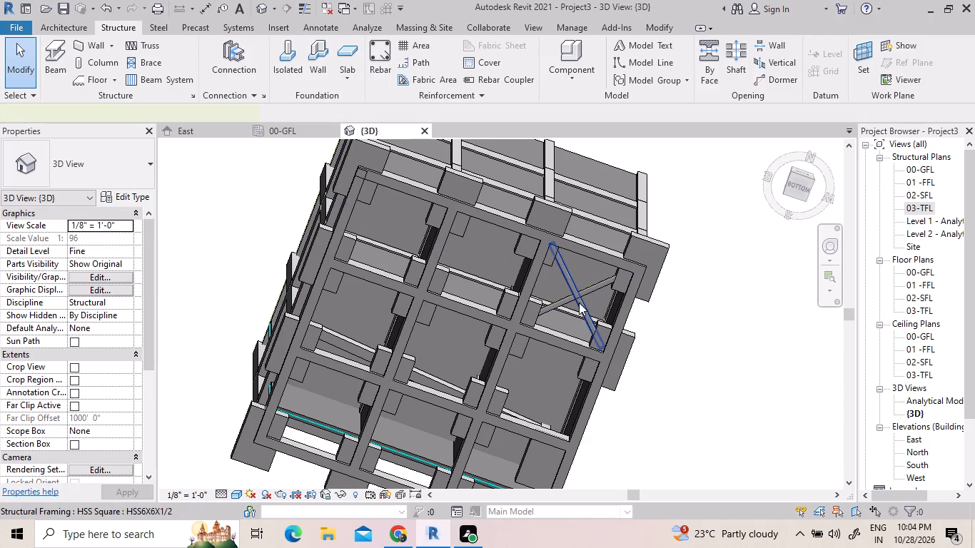
left_click(567, 296)
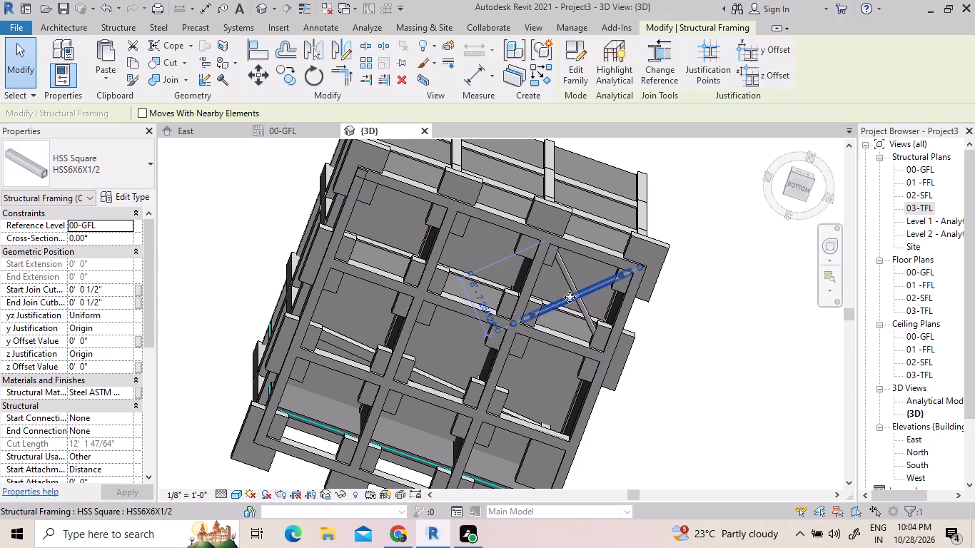
key("Delete")
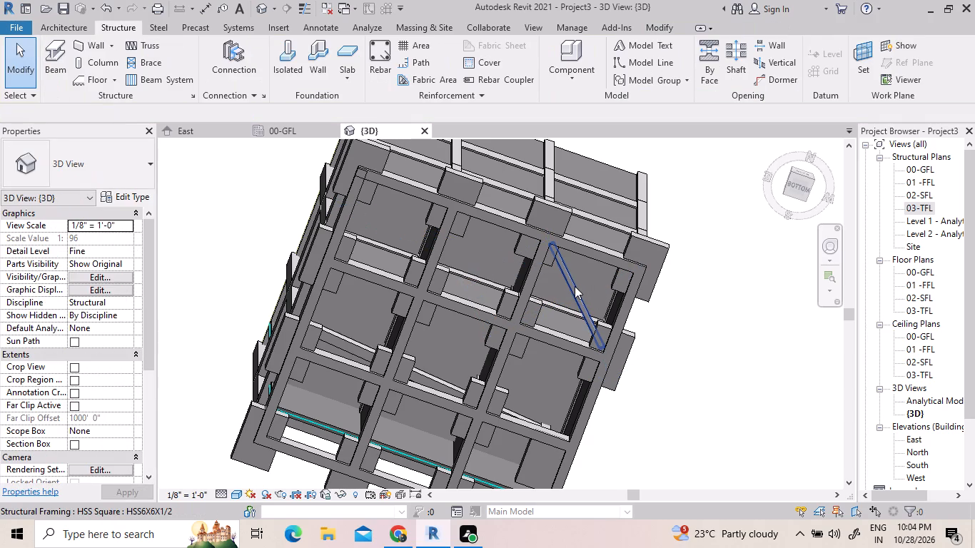
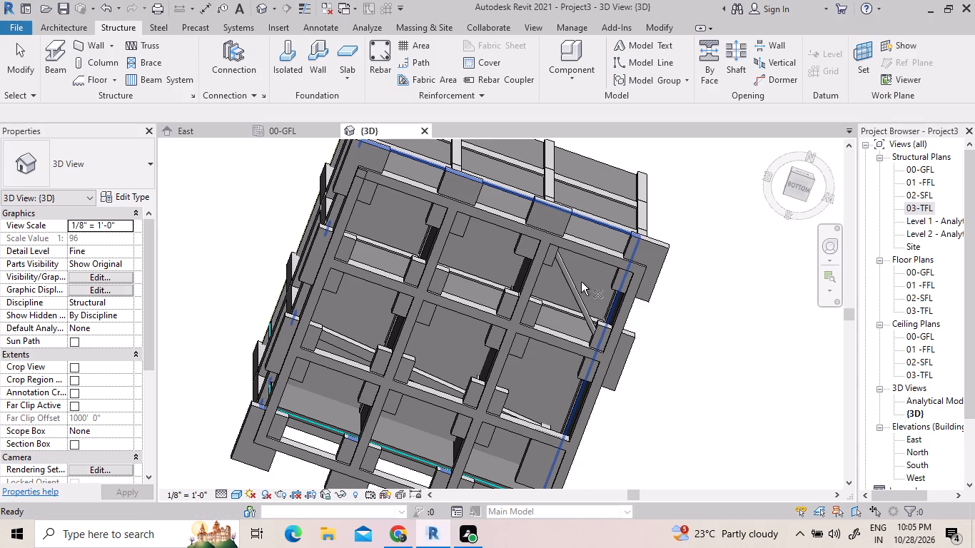
Delete the remaining diagonal brace in the corner bay, seen from below in the 3D view.
left_click(572, 288)
key("Delete")
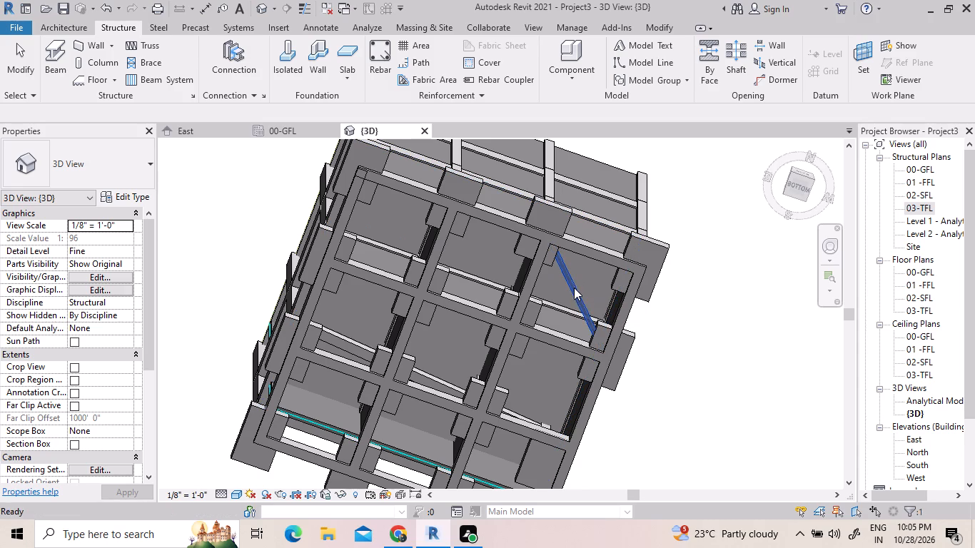
Select the skewed 12 x 24 concrete rectangular beam that runs out of line with the neighbouring beams across the three bays.
scroll(579, 296, "down", 4)
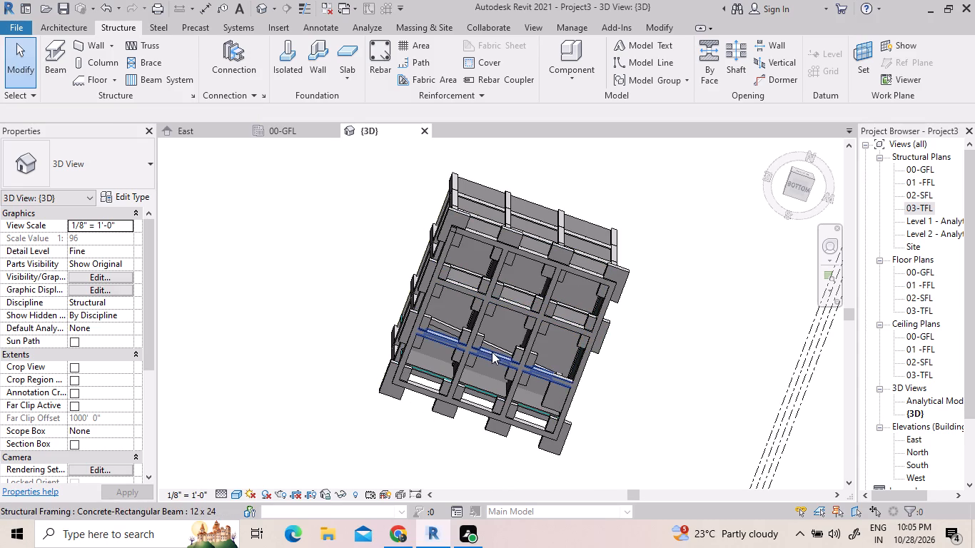
scroll(480, 343, "up", 5)
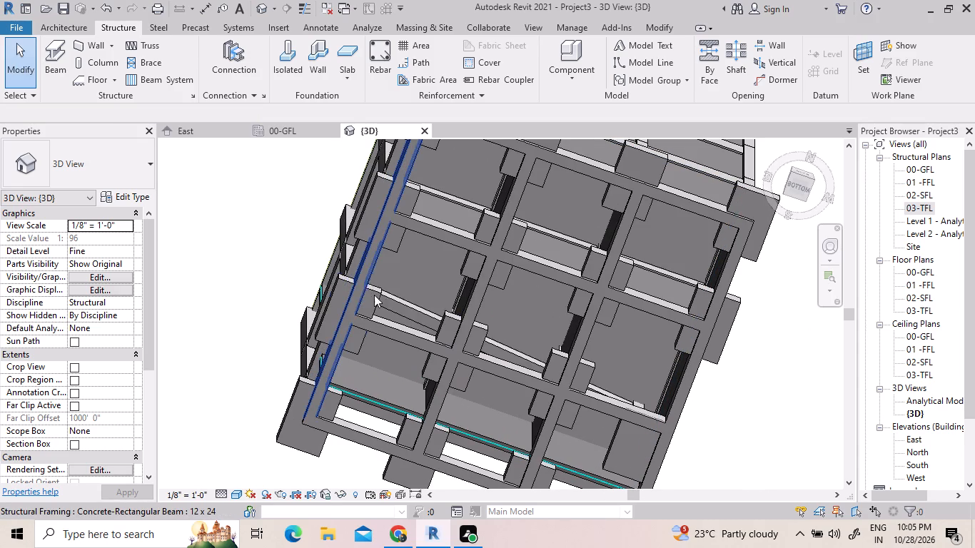
left_click(397, 303)
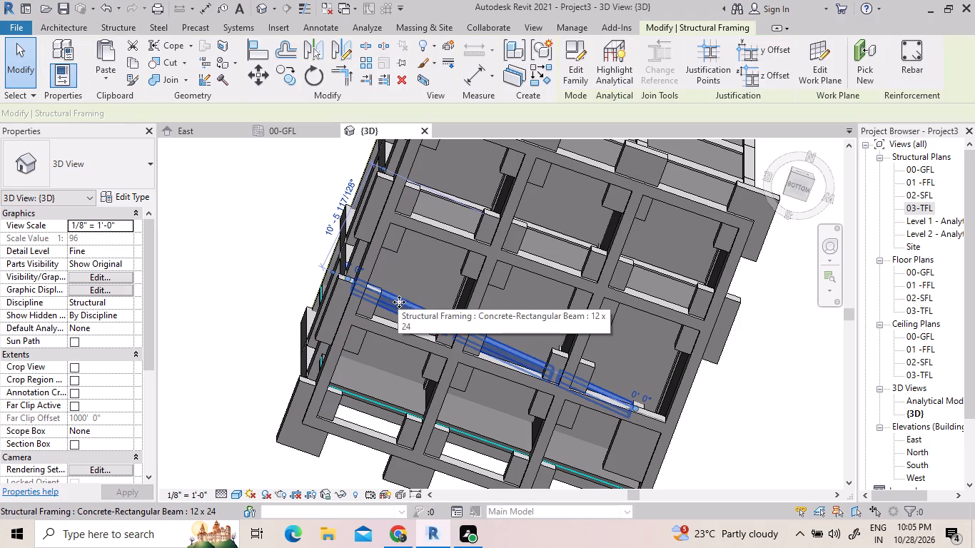
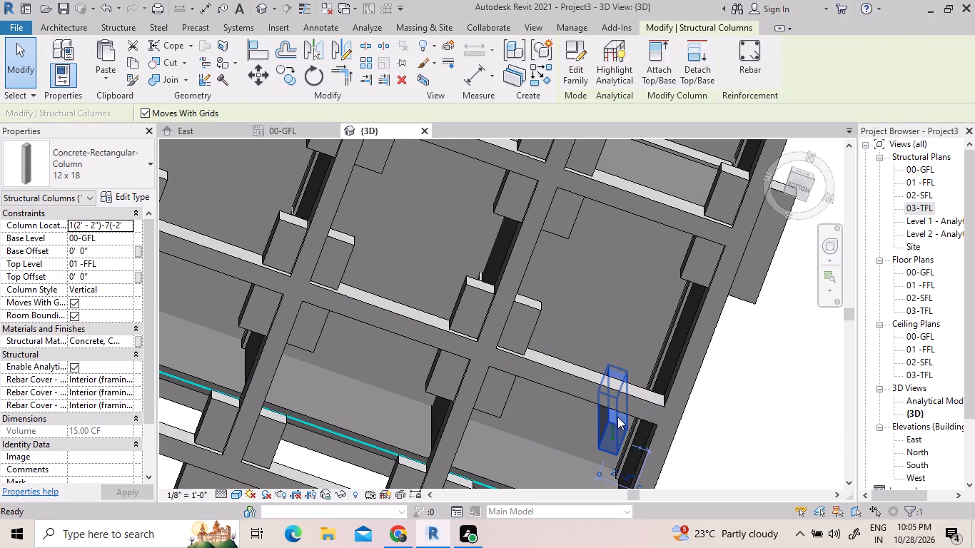
Examine the whole structure in the 3D view from below and from every side for misplaced elements.
scroll(620, 415, "down", 5)
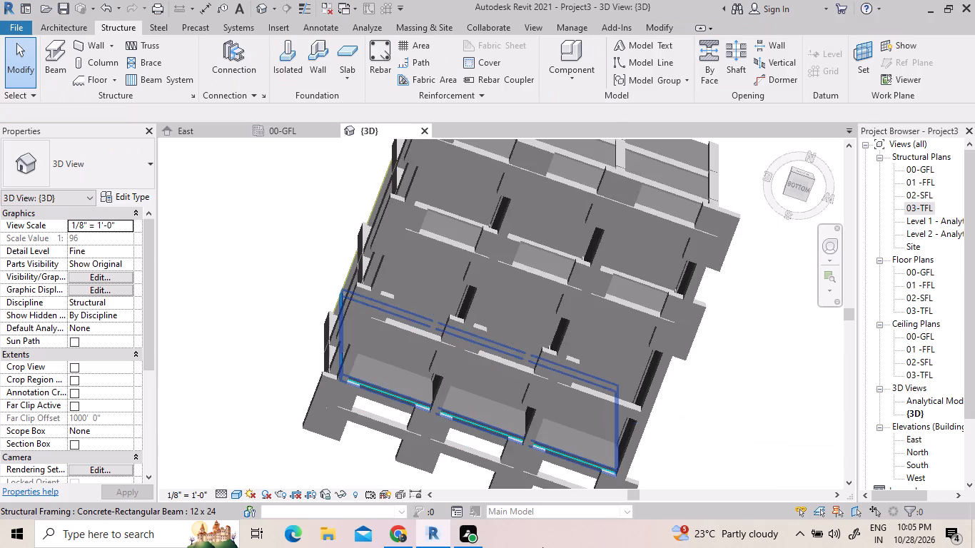
scroll(562, 420, "down", 1)
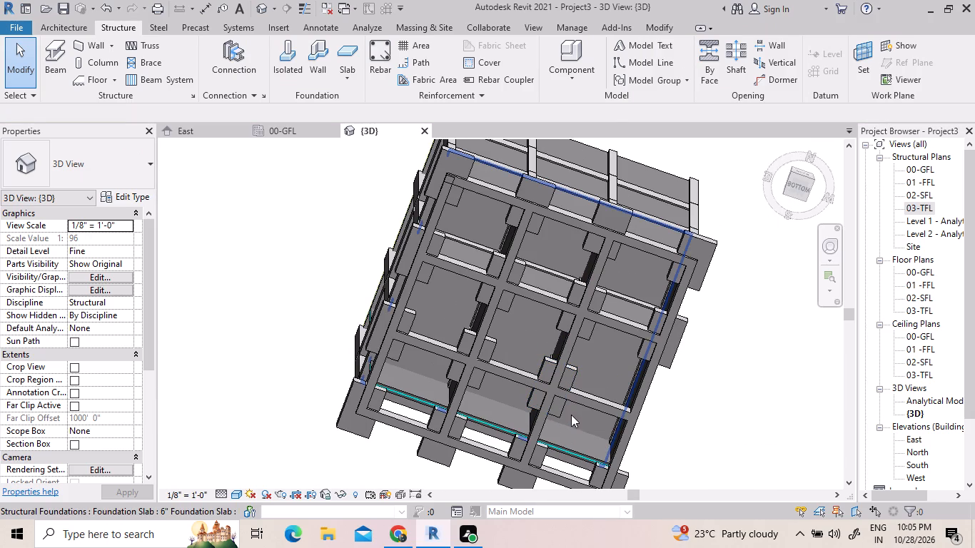
scroll(574, 413, "down", 1, "shift")
middle_click_drag(574, 413, 542, 435, "shift")
scroll(574, 414, "down", 1, "shift")
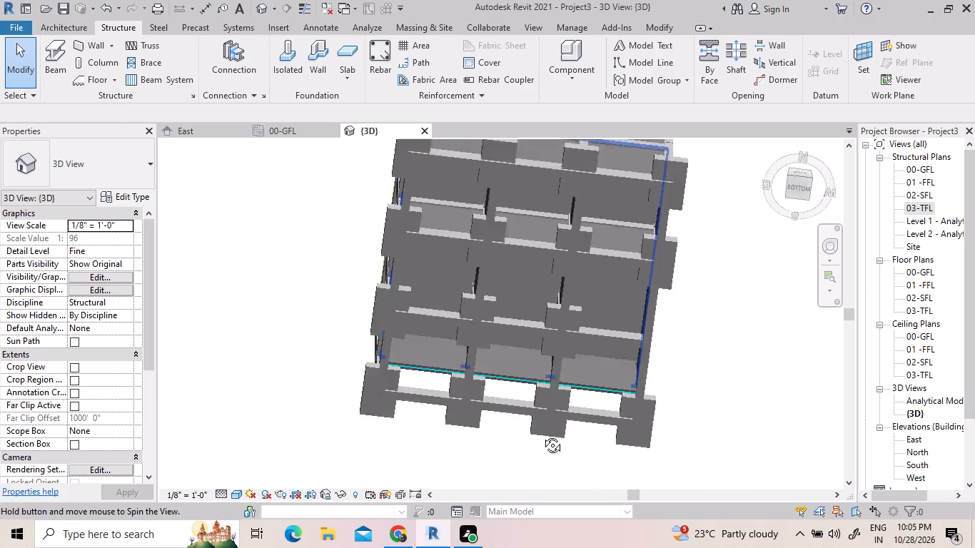
middle_click_drag(542, 435, 604, 414, "shift")
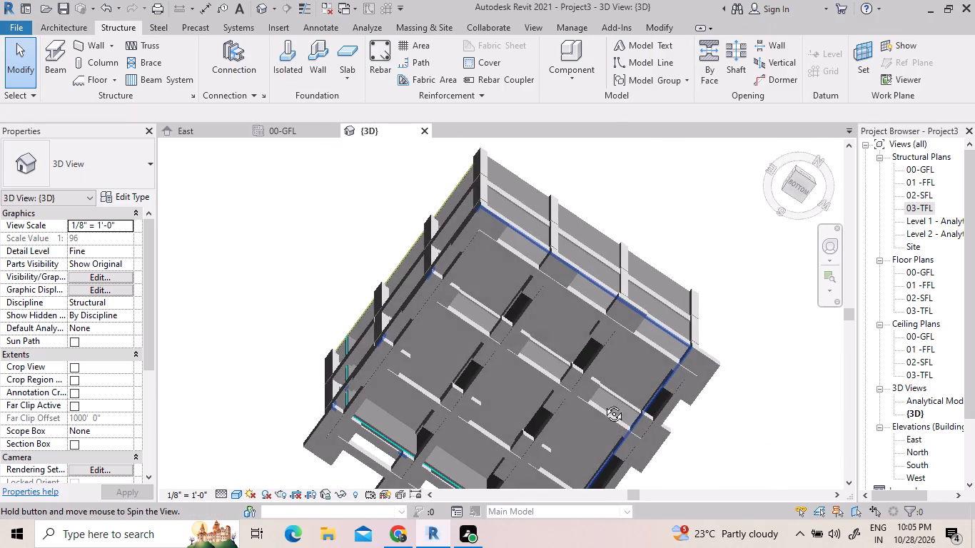
scroll(560, 318, "down", 6, "shift")
scroll(513, 311, "down", 2)
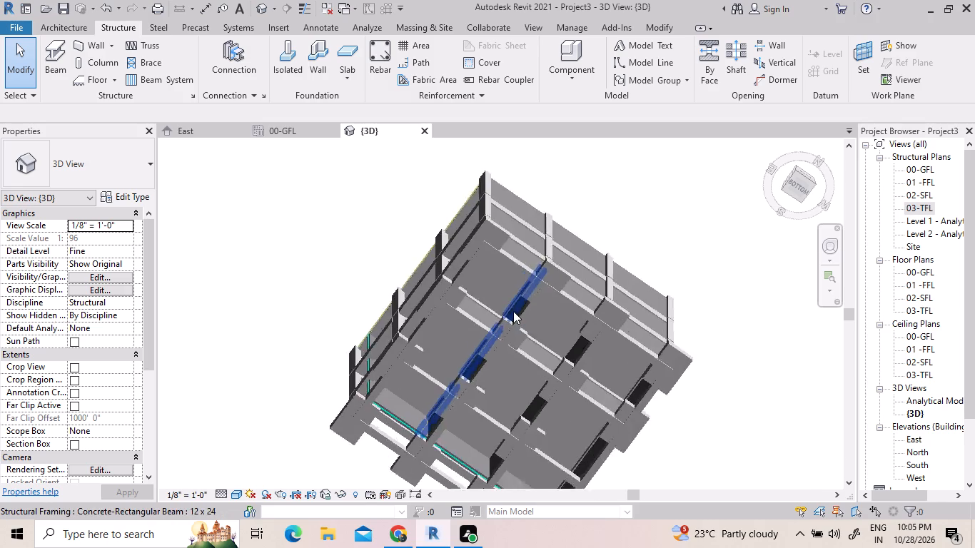
scroll(513, 311, "down", 4)
middle_click_drag(600, 347, 555, 422, "shift")
scroll(600, 348, "down", 1, "shift")
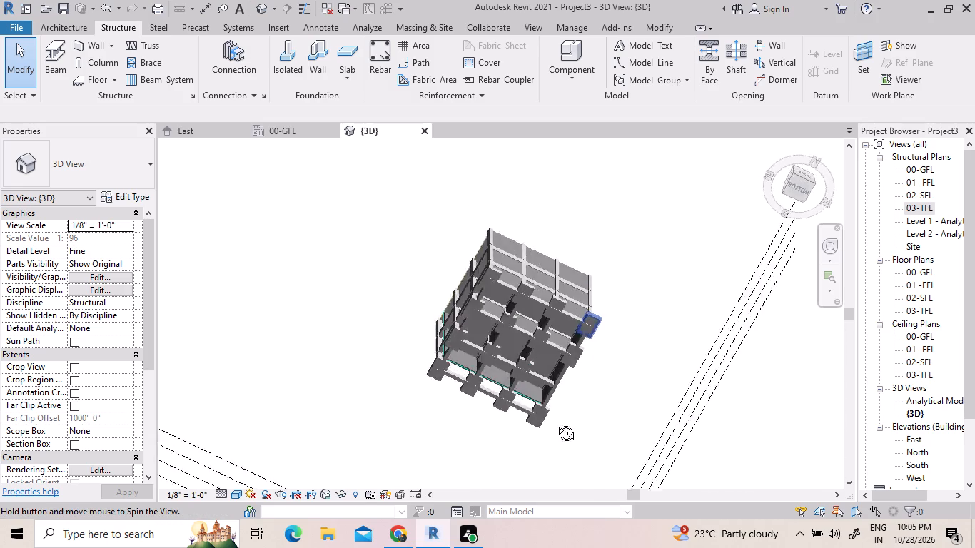
middle_click_drag(555, 422, 527, 467, "shift")
scroll(529, 348, "down", 1, "shift")
middle_click_drag(529, 348, 536, 398, "shift")
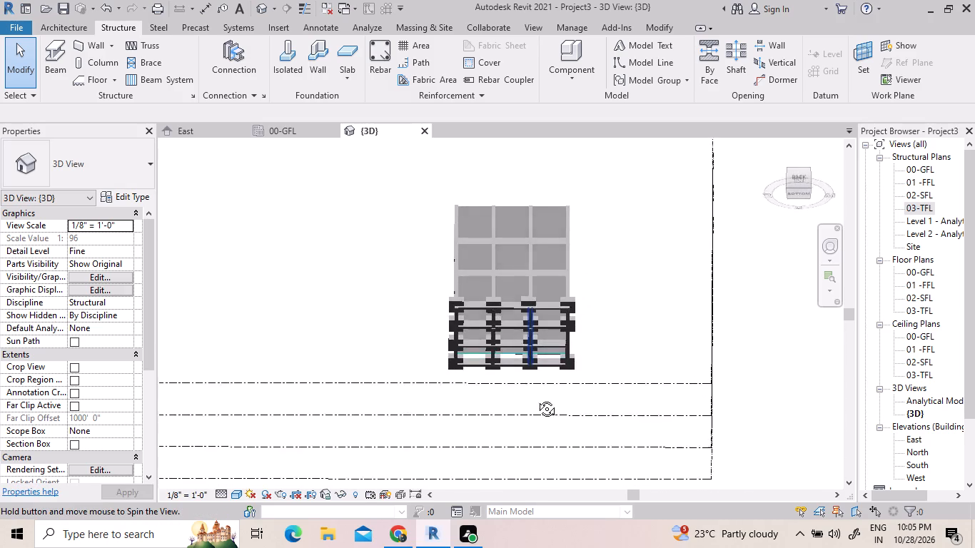
middle_click_drag(536, 398, 541, 421, "shift")
scroll(530, 314, "down", 1, "shift")
middle_click_drag(530, 327, 519, 452, "shift")
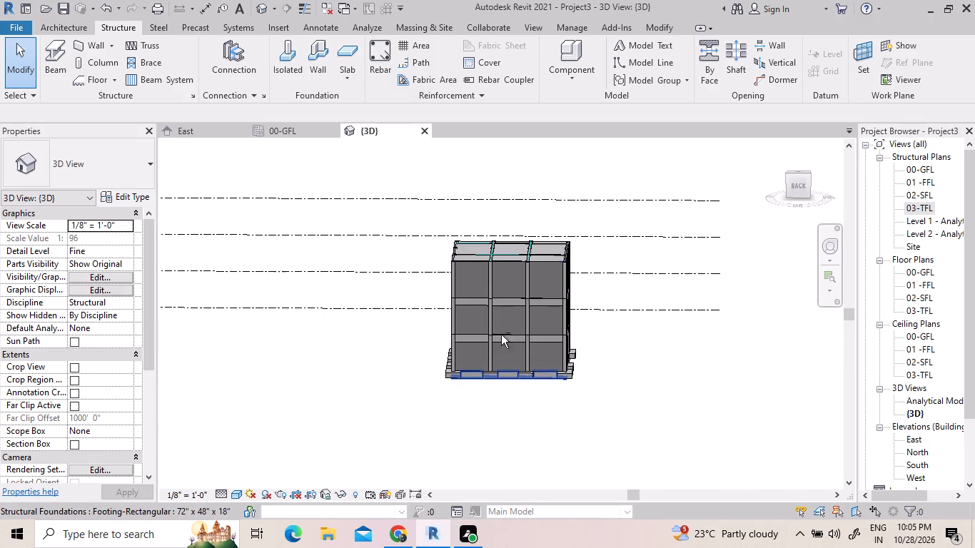
middle_click_drag(490, 308, 487, 378, "shift")
scroll(487, 350, "down", 1, "shift")
middle_click_drag(642, 375, 440, 396, "shift")
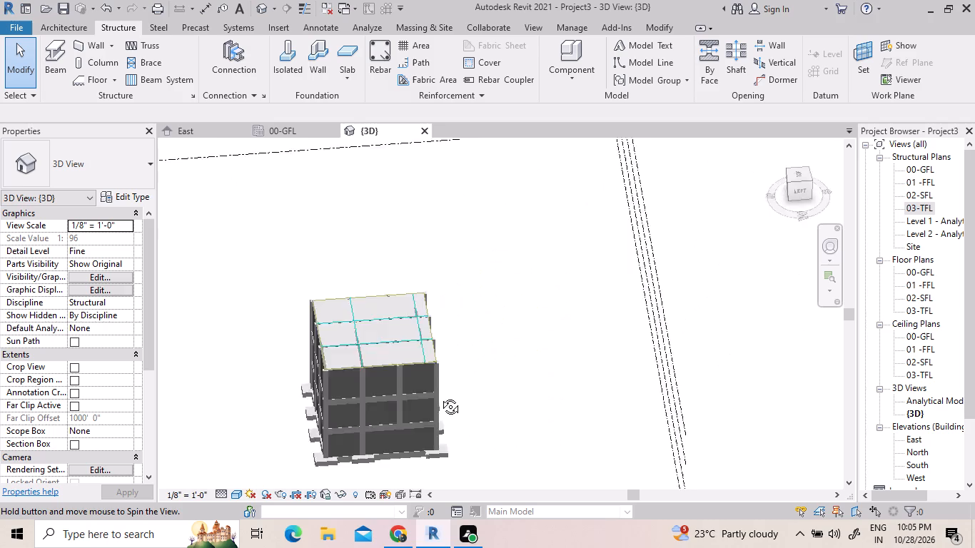
middle_click_drag(440, 396, 410, 261, "shift")
scroll(557, 308, "down", 1, "shift")
middle_click_drag(557, 312, 373, 395, "shift")
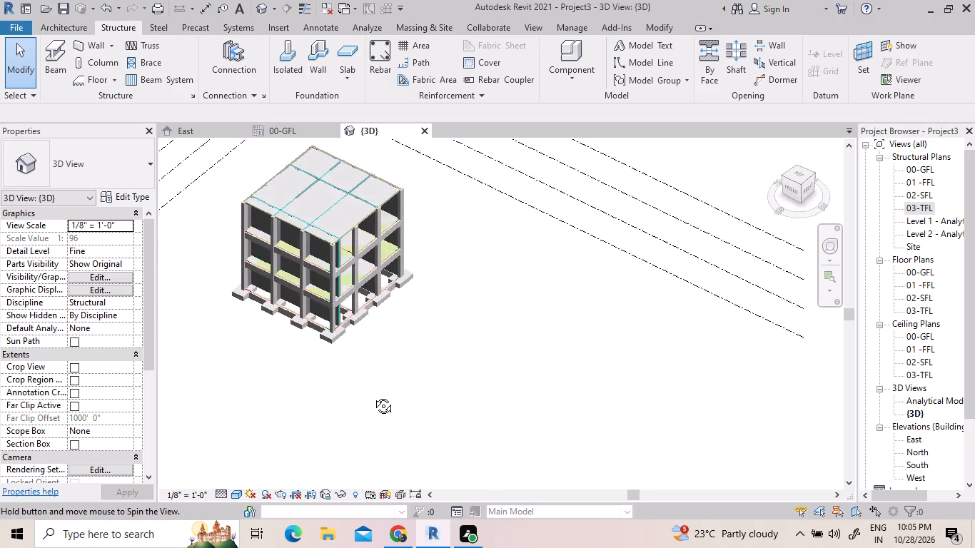
middle_click_drag(373, 395, 253, 334, "shift")
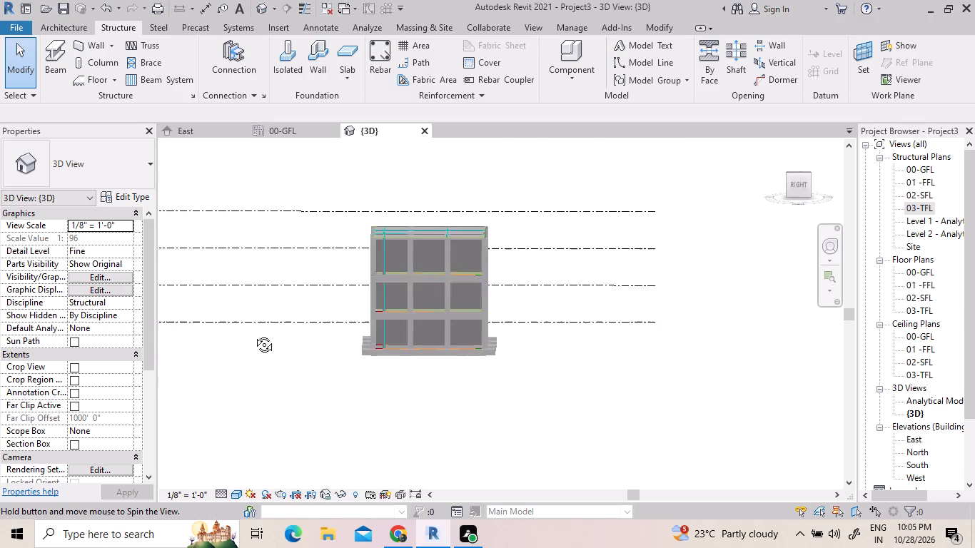
middle_click_drag(253, 334, 256, 335, "shift")
Delete the stray Generic - 8" wall in the first bay on the right face, spanning 00-GFL to 03-TFL.
scroll(440, 306, "up", 5)
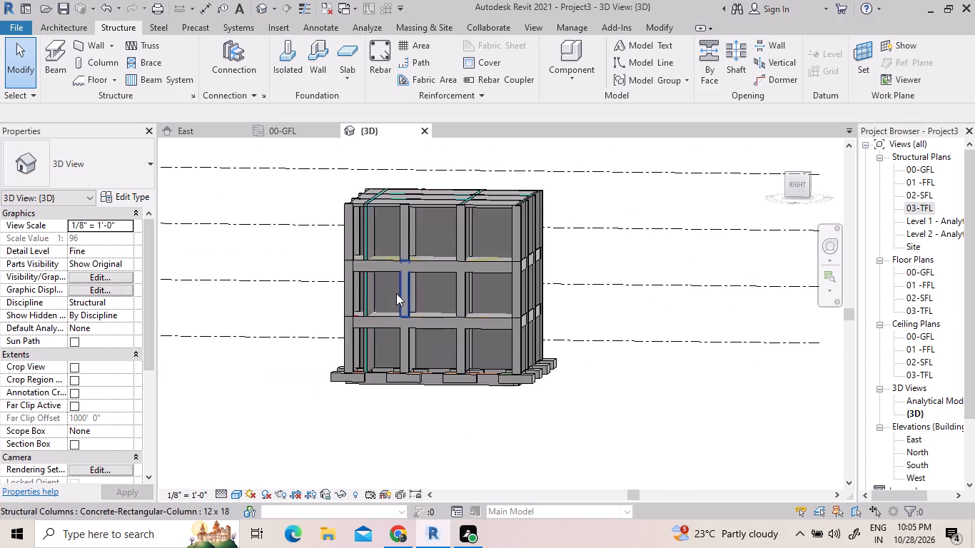
scroll(396, 293, "up", 2)
left_click(345, 308)
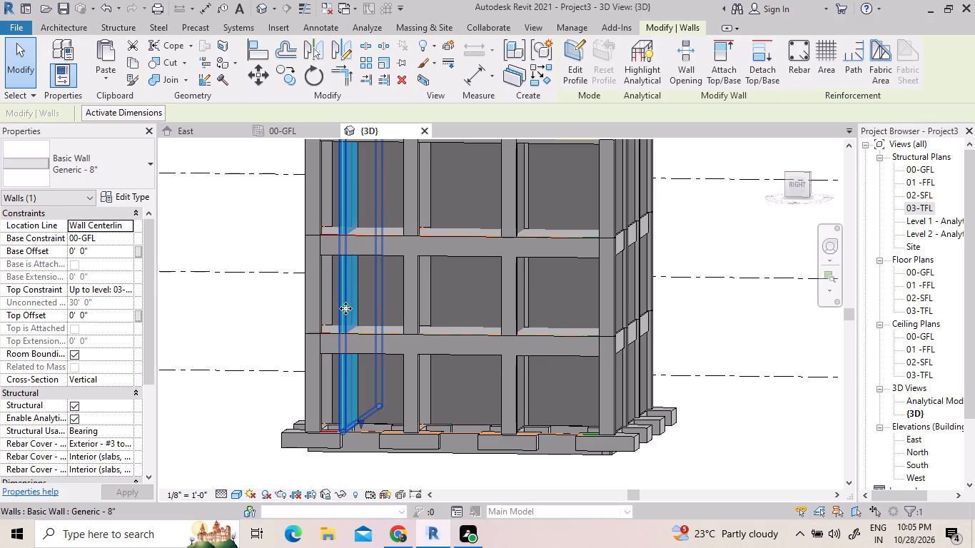
left_click(398, 84)
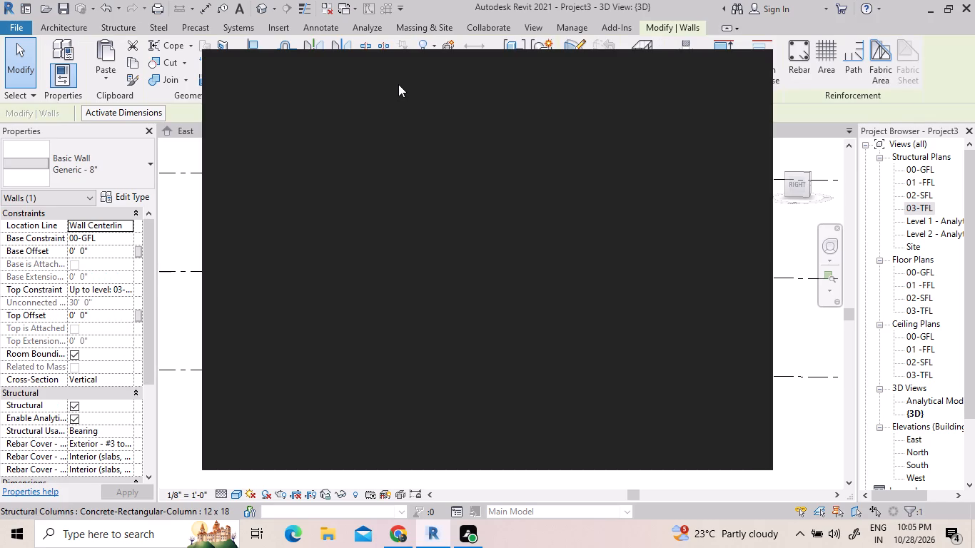
left_click(752, 72)
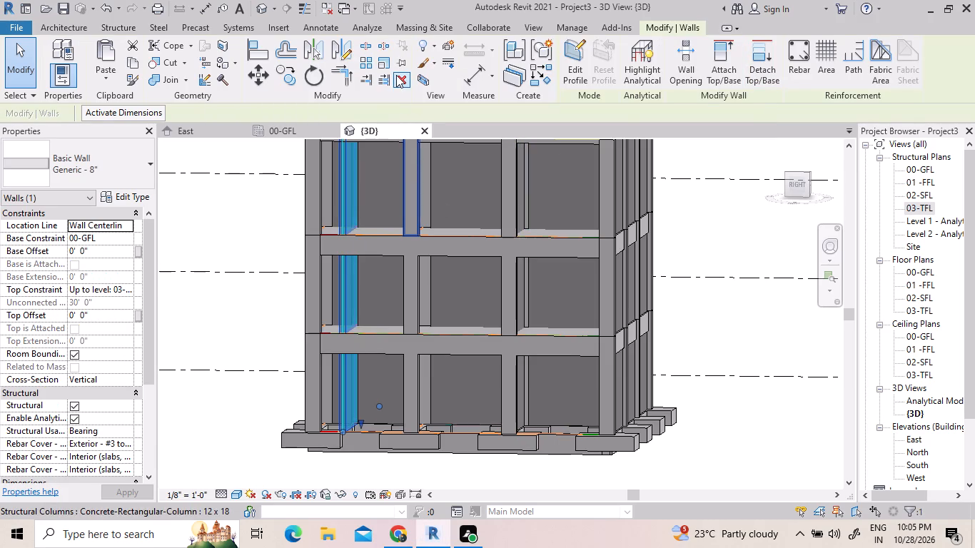
left_click(396, 75)
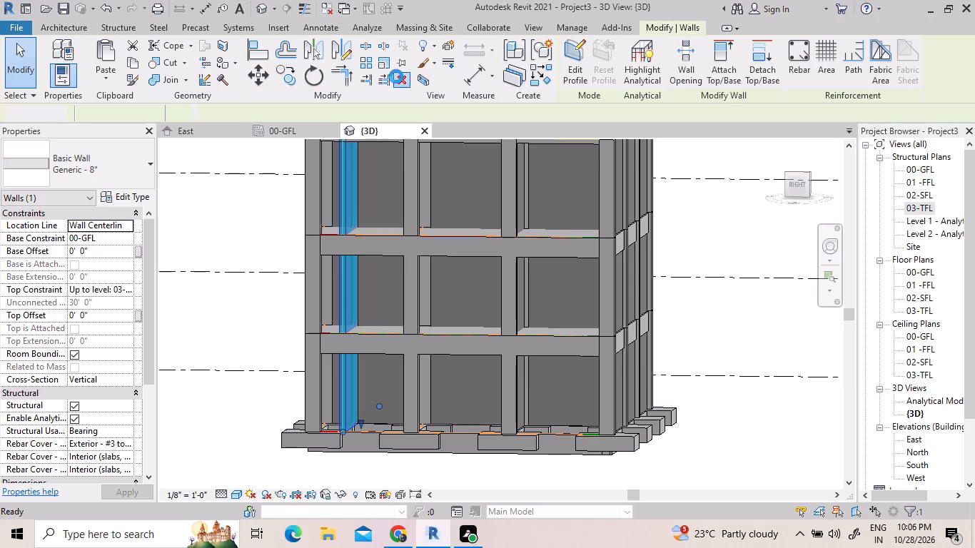
Draw an HSS6X6X1/2 brace on the front face from the top of the walled-side corner column to the third column at 01-FFL.
scroll(490, 352, "down", 4)
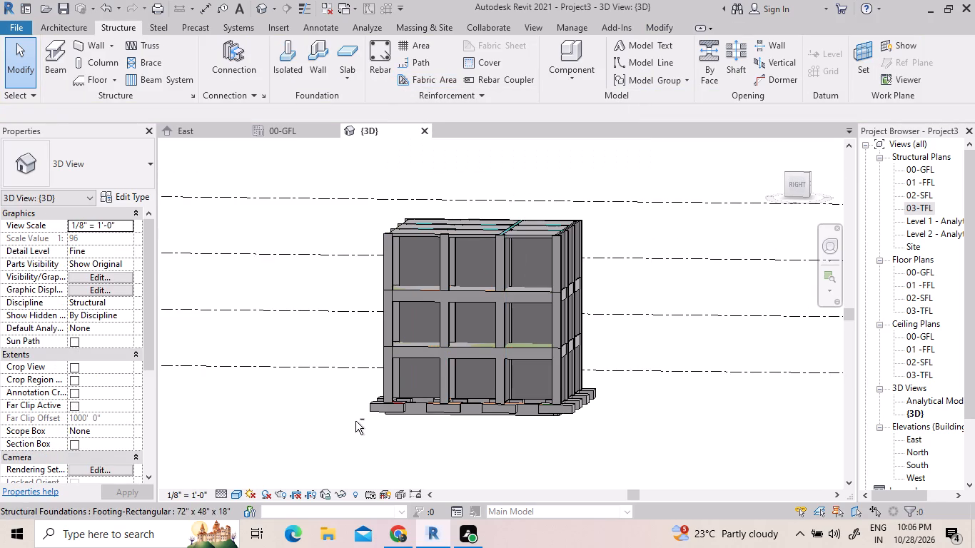
middle_click_drag(355, 421, 455, 429, "shift")
left_click_drag(355, 421, 388, 426, "shift")
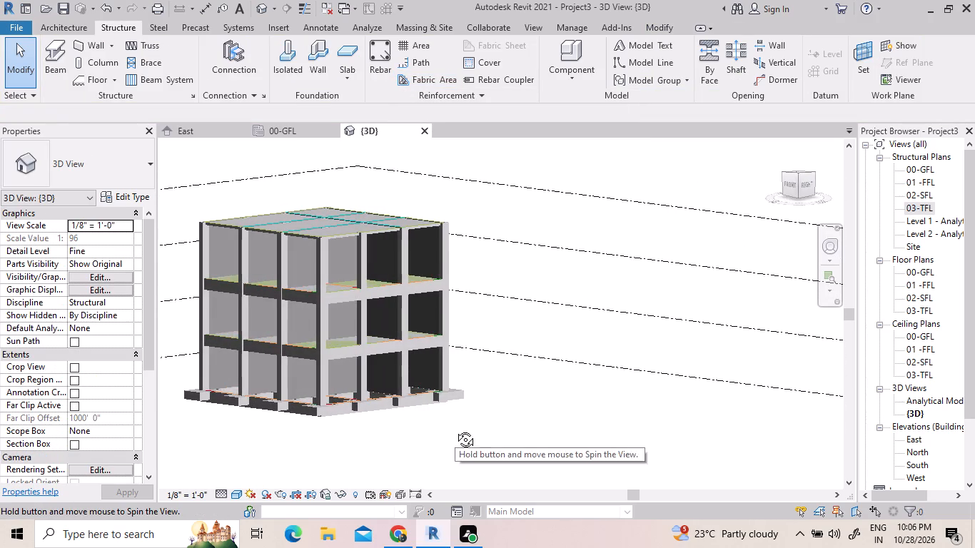
middle_click_drag(455, 429, 443, 447, "shift")
scroll(433, 431, "down", 1, "shift")
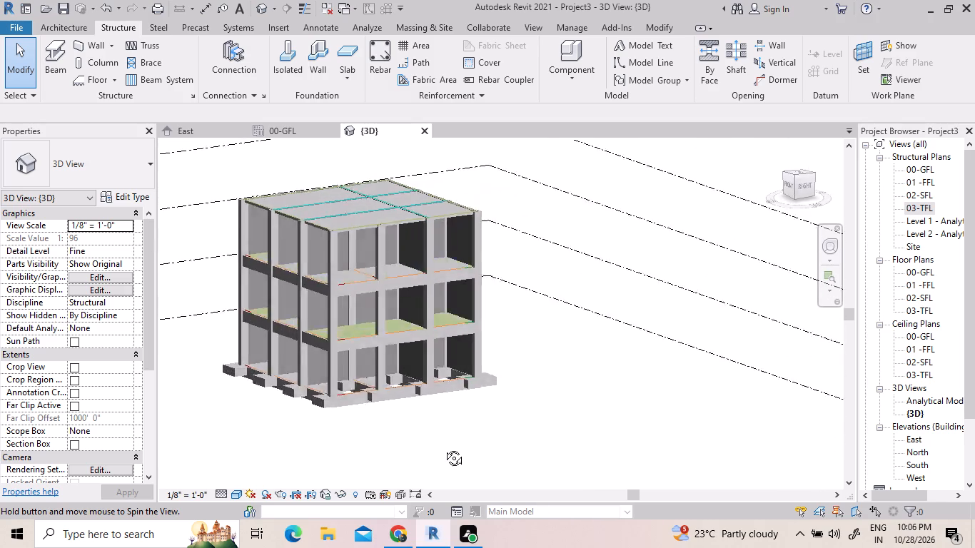
middle_click_drag(443, 447, 527, 401, "shift")
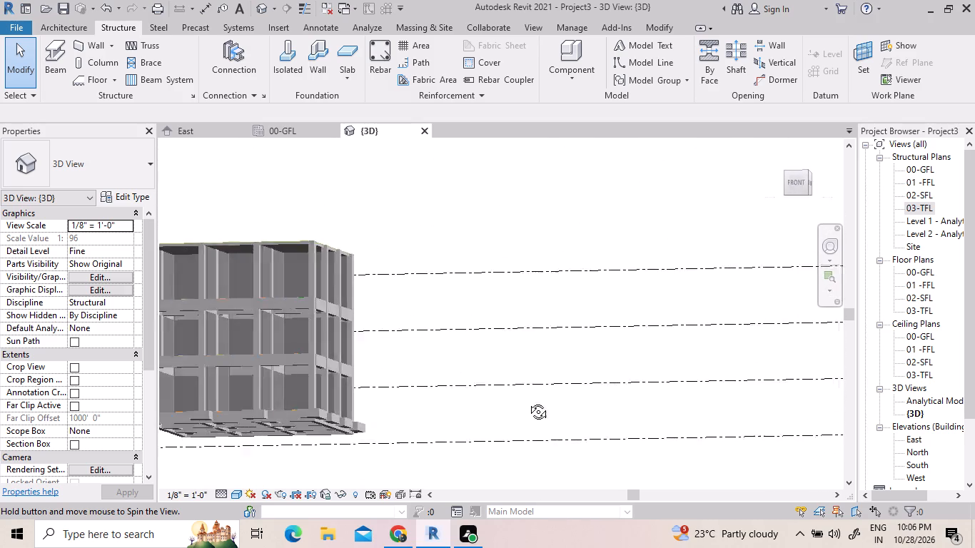
middle_click_drag(527, 401, 562, 452, "shift")
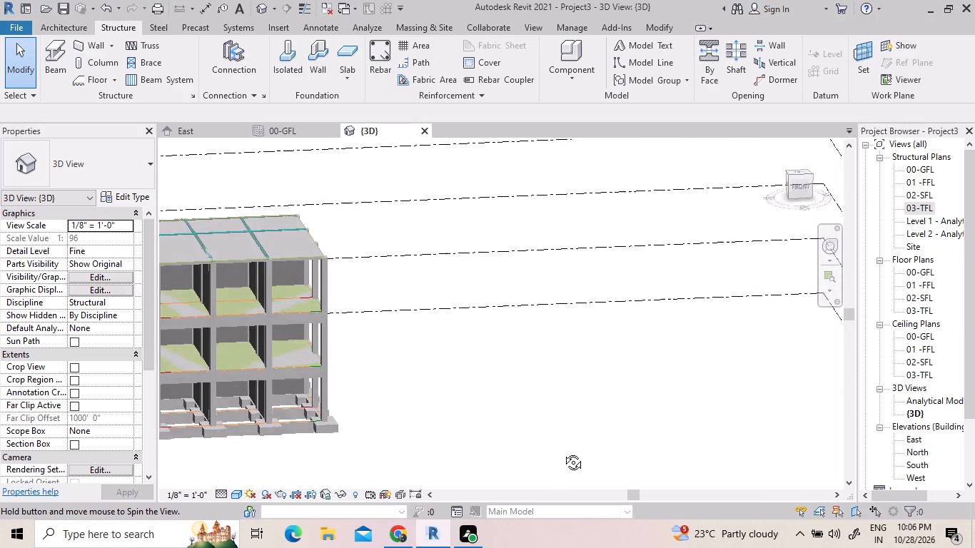
middle_click_drag(562, 452, 565, 445, "shift")
scroll(426, 383, "down", 2)
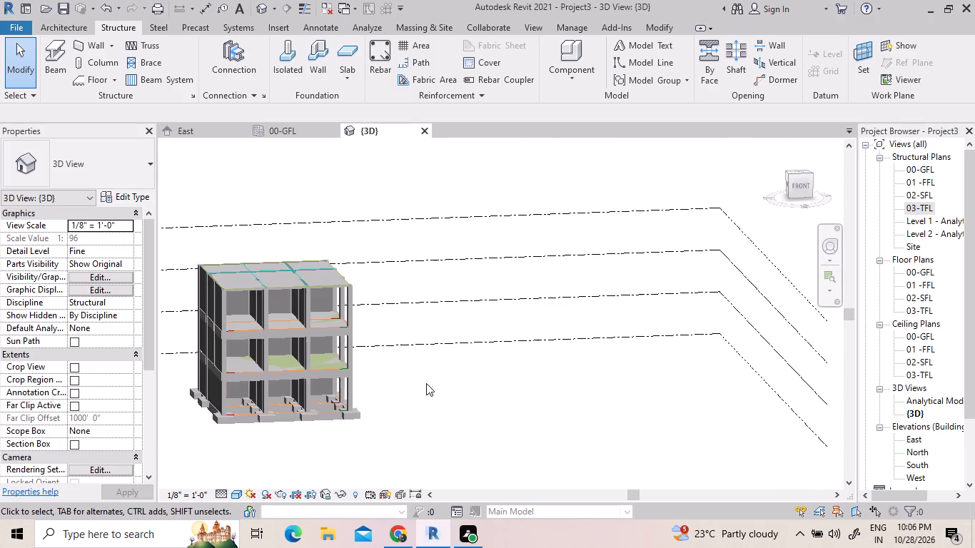
scroll(177, 371, "up", 4)
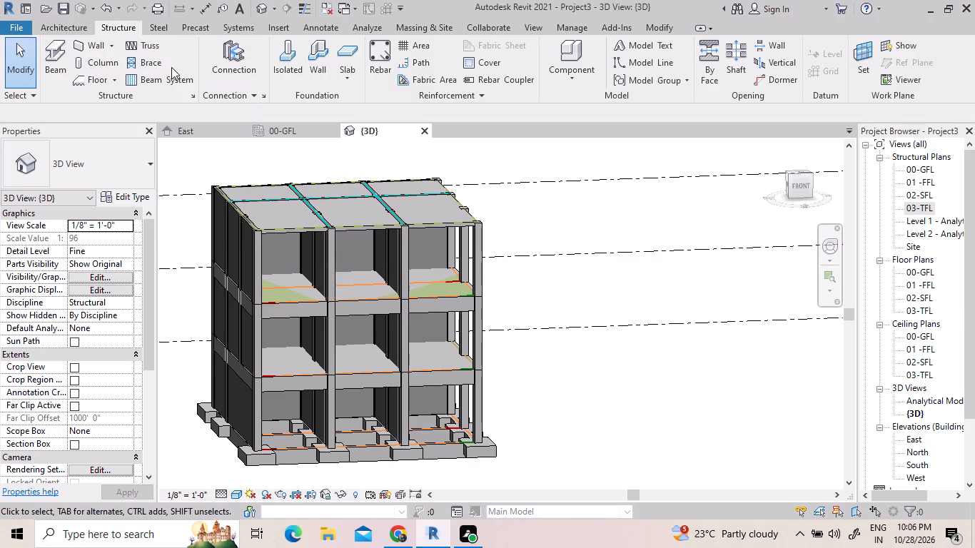
left_click(147, 57)
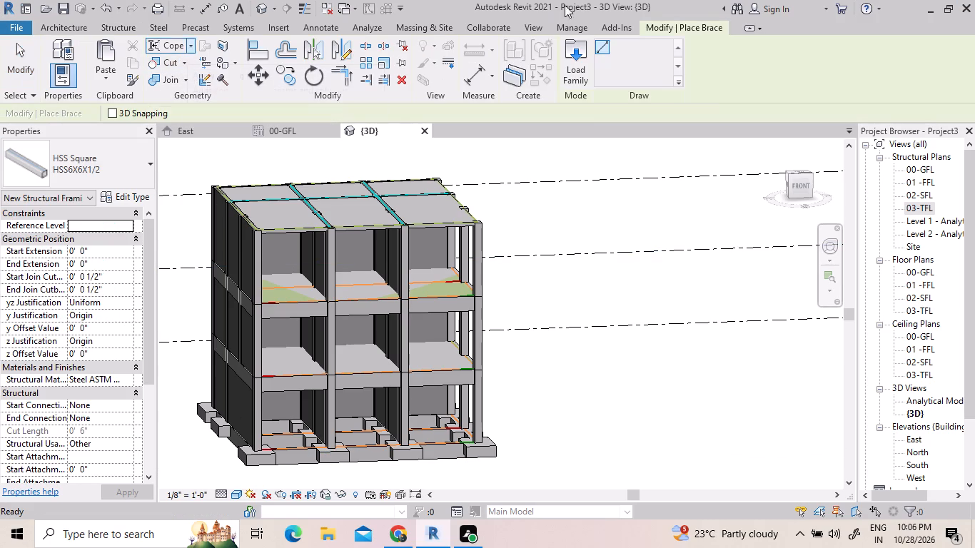
left_click(602, 46)
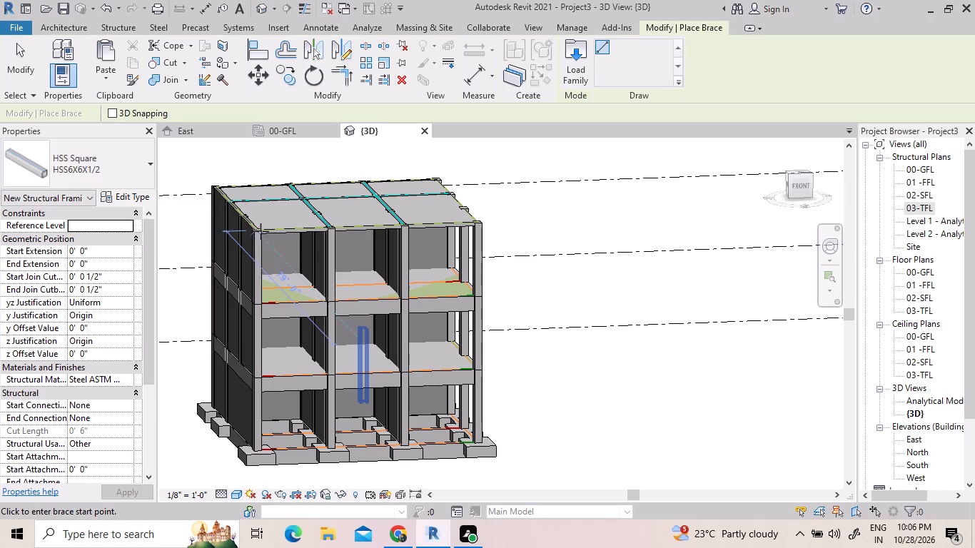
left_click(261, 232)
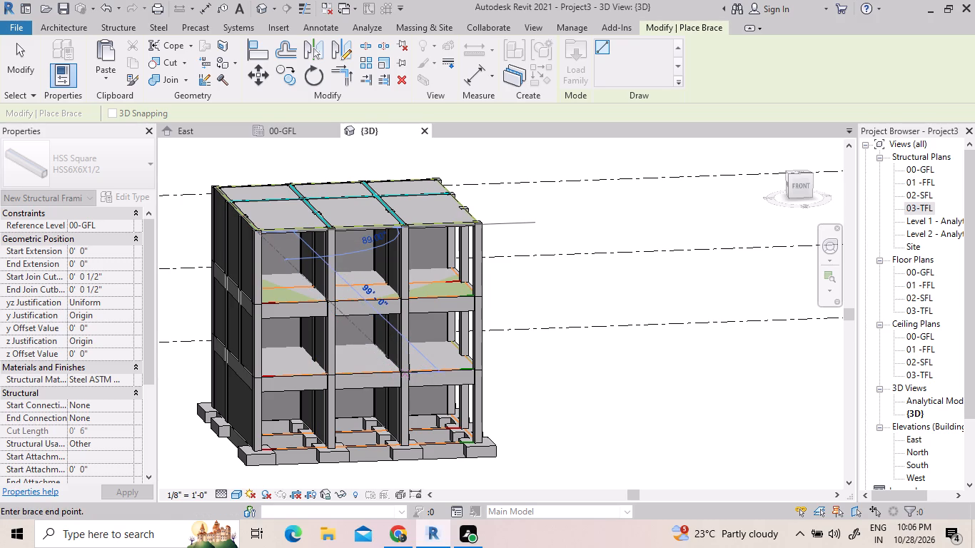
left_click(409, 371)
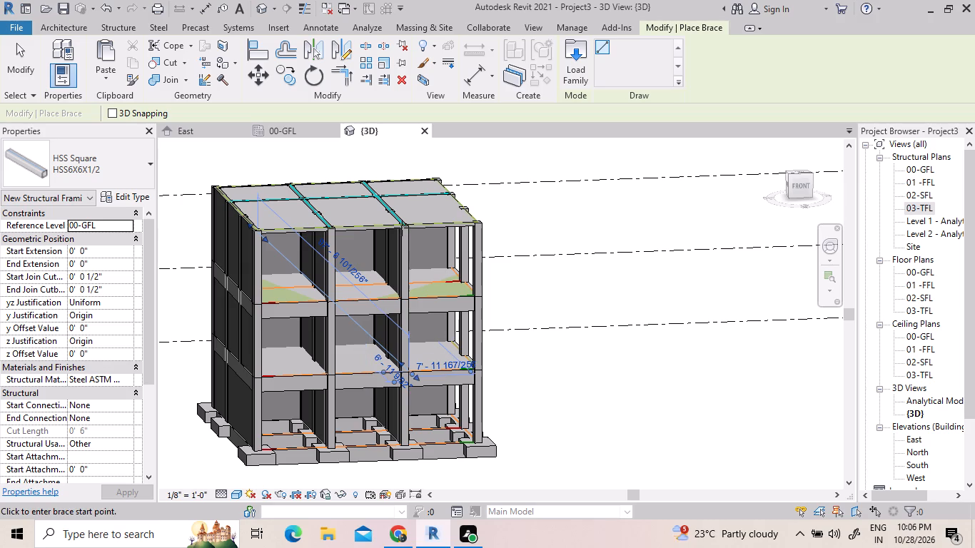
Draw the crossing HSS6X6X1/2 brace from the top of the third front column to the walled-side corner column at 01-FFL.
left_click_drag(402, 228, 394, 238)
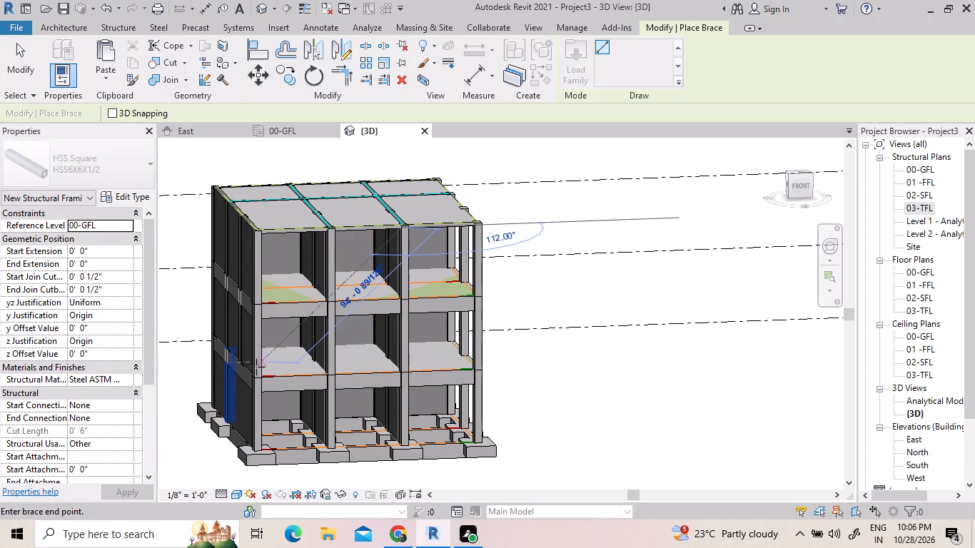
scroll(257, 376, "up", 4)
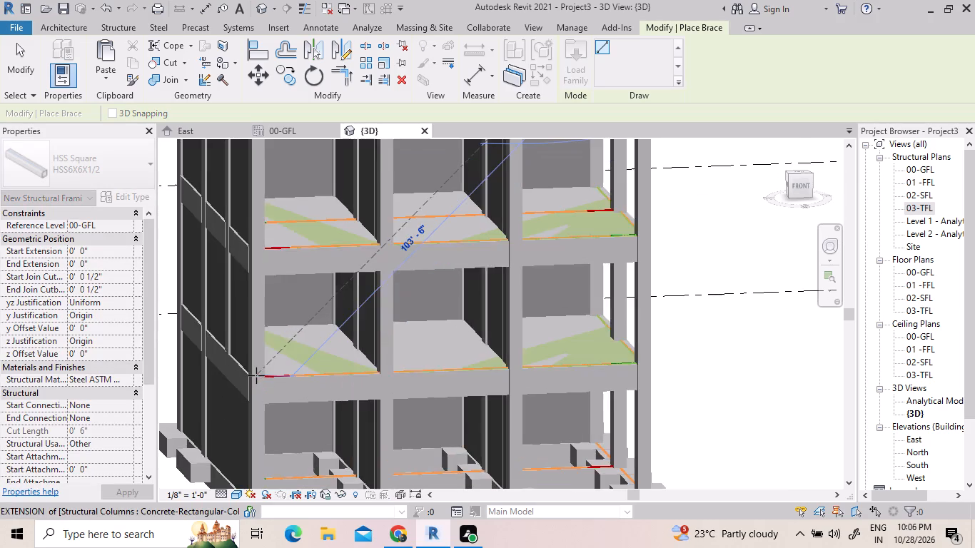
left_click(268, 379)
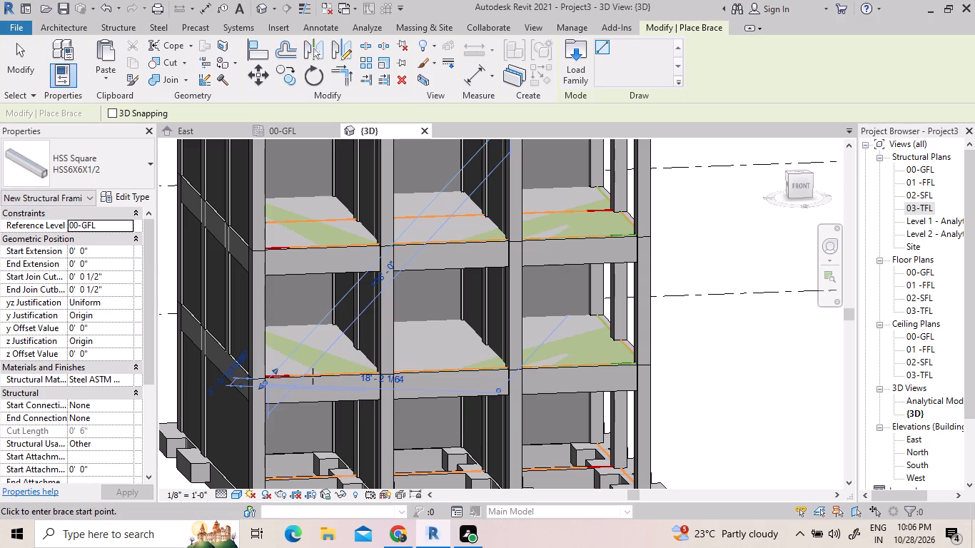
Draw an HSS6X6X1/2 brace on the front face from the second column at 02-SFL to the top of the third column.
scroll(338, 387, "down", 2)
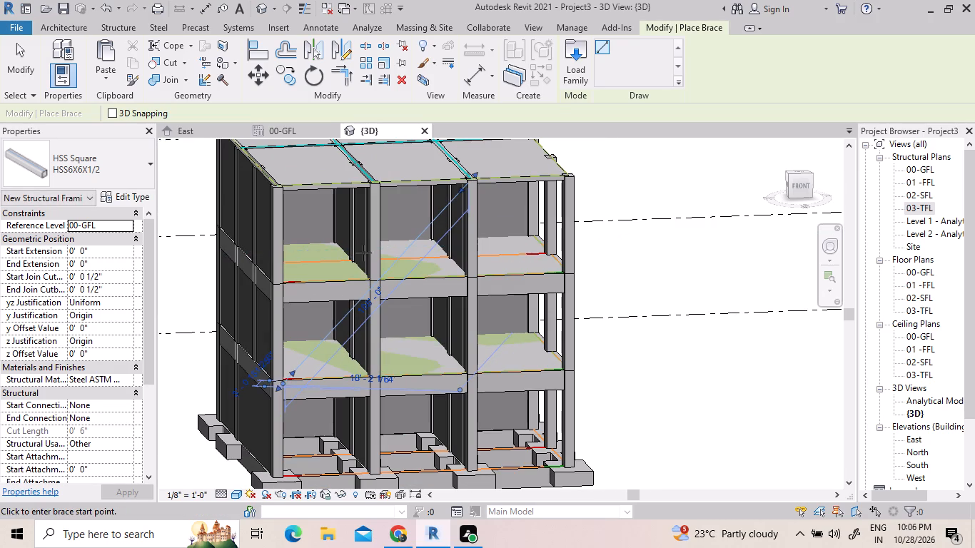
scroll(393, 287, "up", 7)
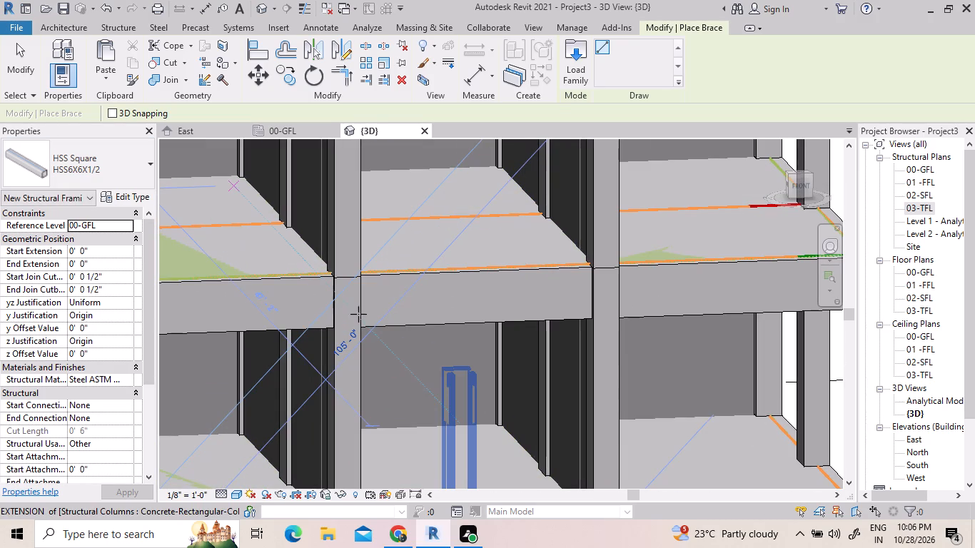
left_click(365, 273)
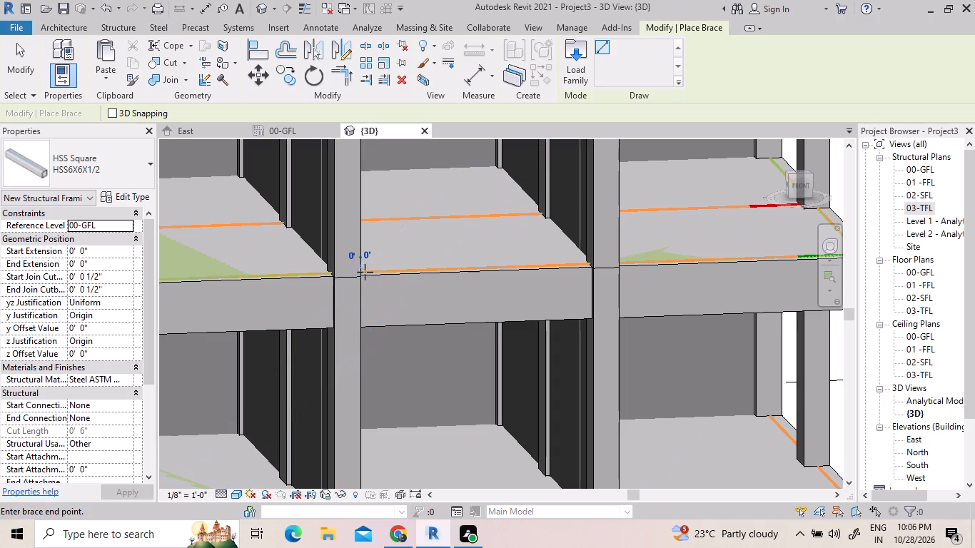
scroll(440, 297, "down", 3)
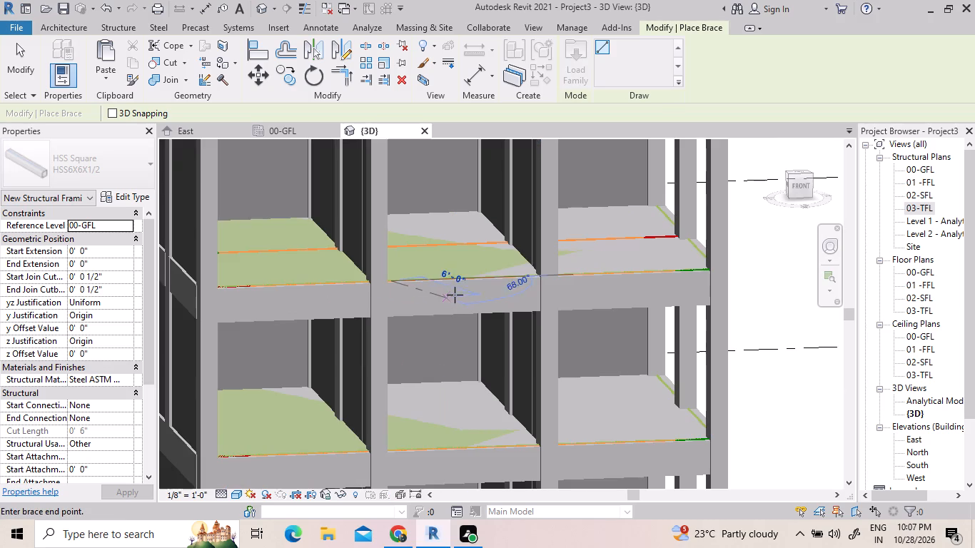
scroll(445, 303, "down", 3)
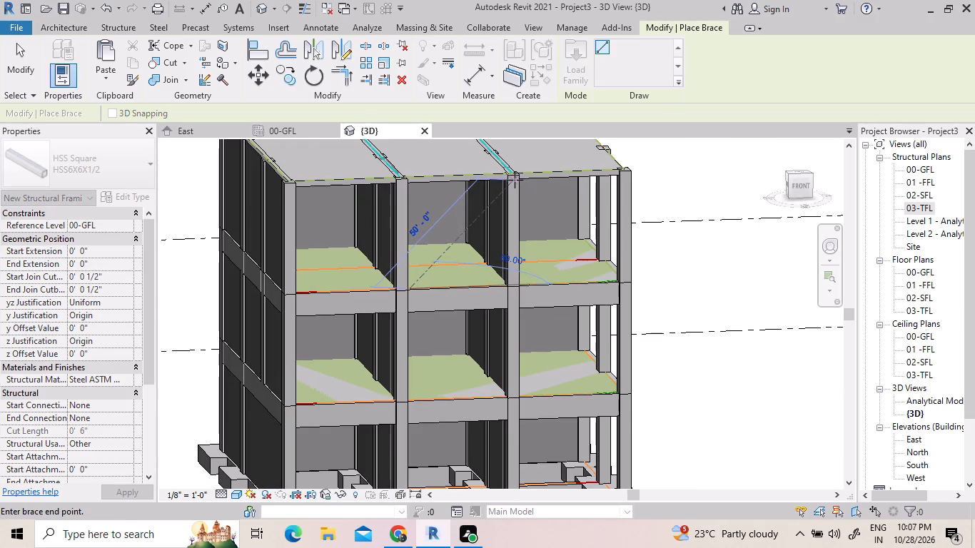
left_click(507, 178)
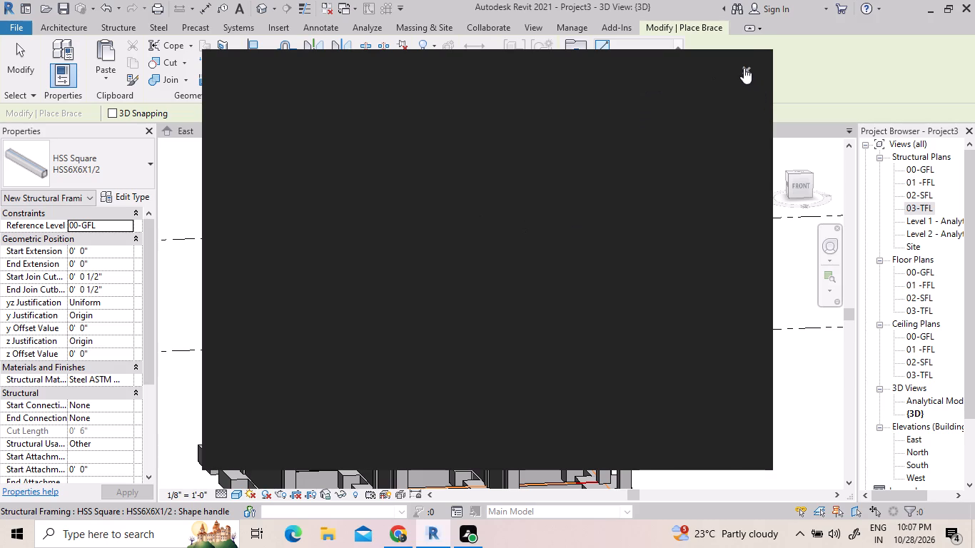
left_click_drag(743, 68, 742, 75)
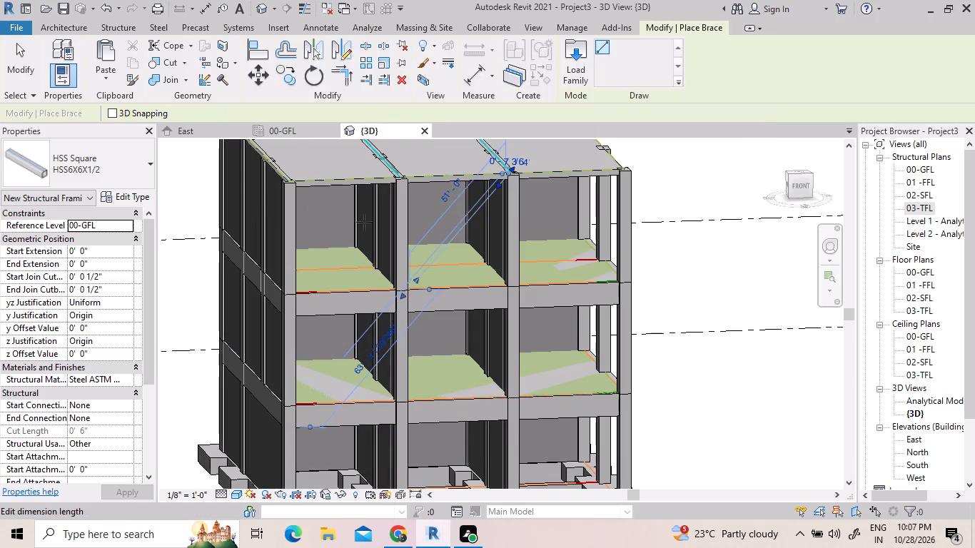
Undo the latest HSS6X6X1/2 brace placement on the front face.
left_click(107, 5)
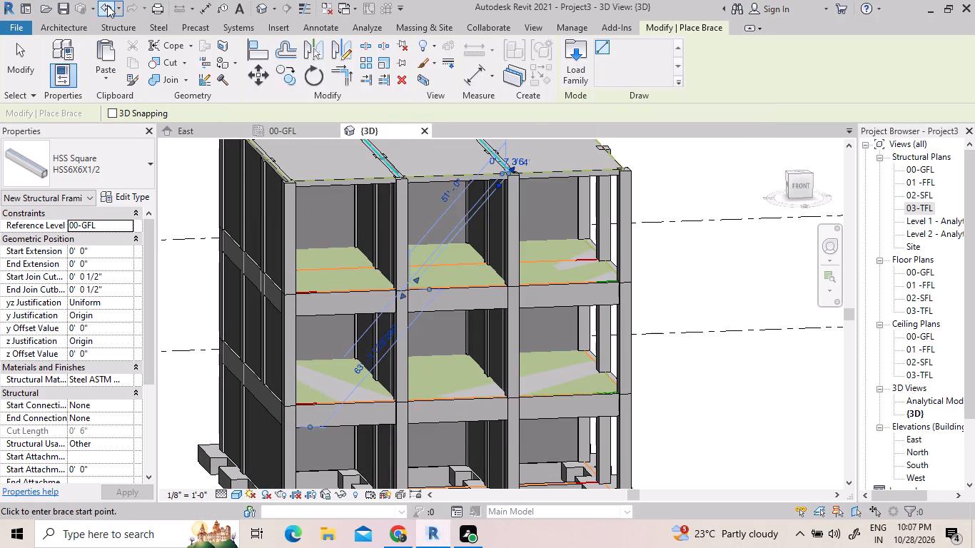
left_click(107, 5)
Draw a Concrete-Rectangular Beam 12 x 24 brace from the top of the walled-side front corner column to the second front column at 02-SFL.
scroll(267, 294, "down", 2)
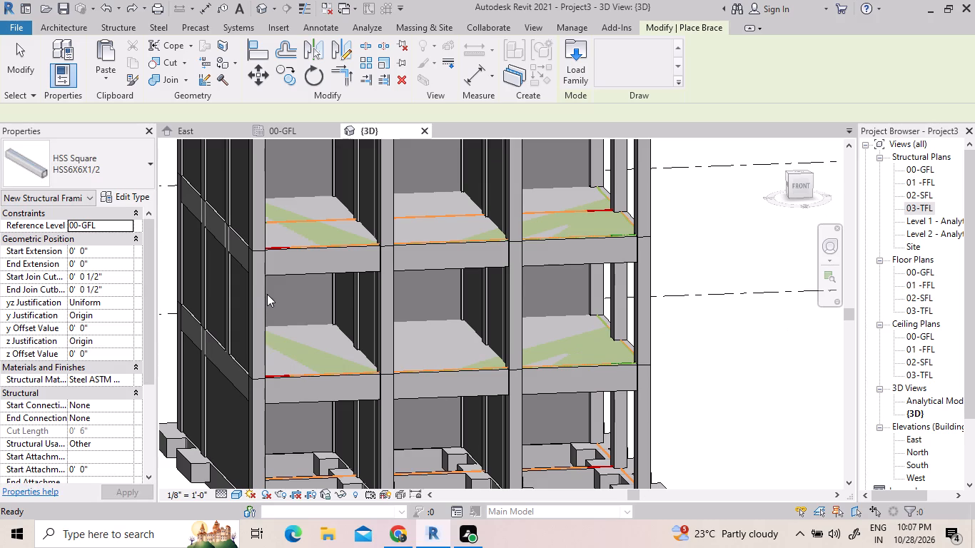
scroll(267, 294, "down", 7)
scroll(295, 268, "up", 4)
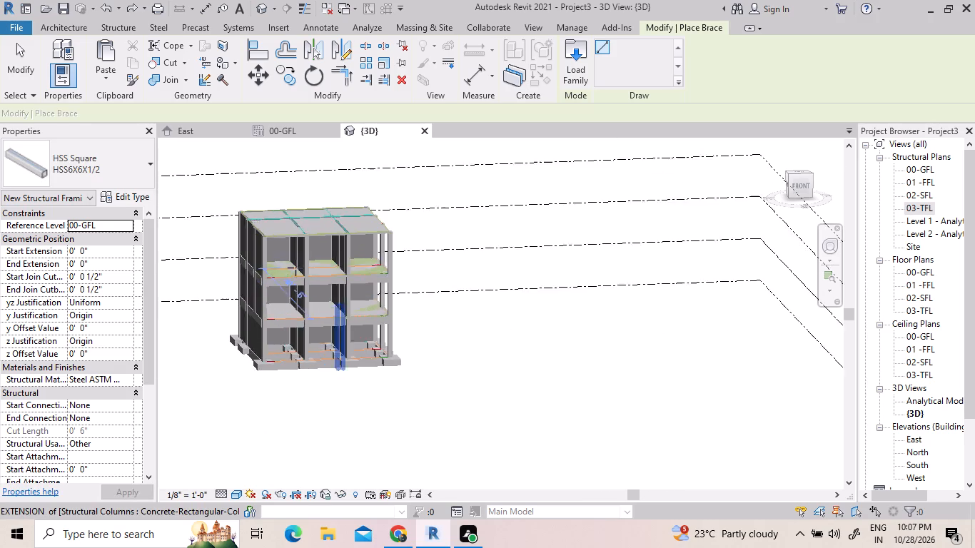
scroll(296, 268, "up", 2)
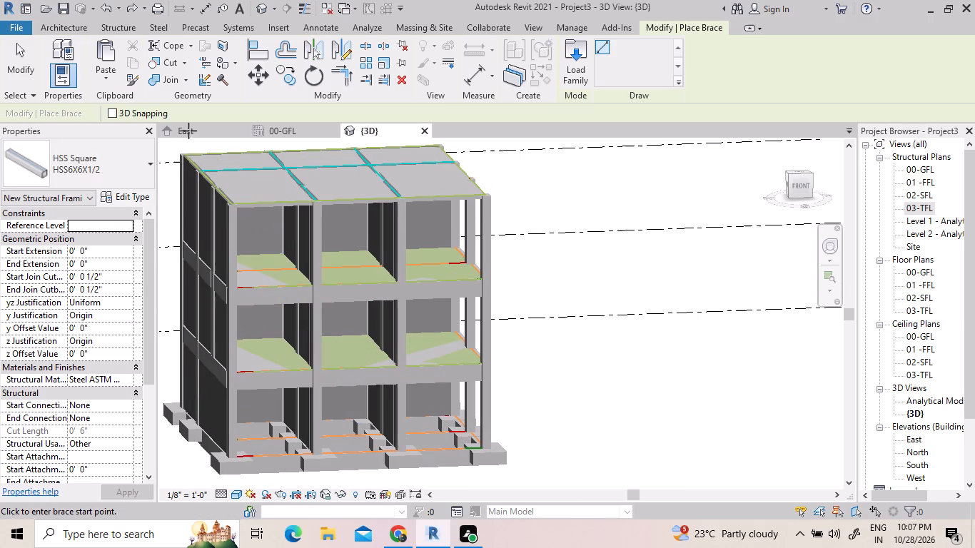
left_click(108, 153)
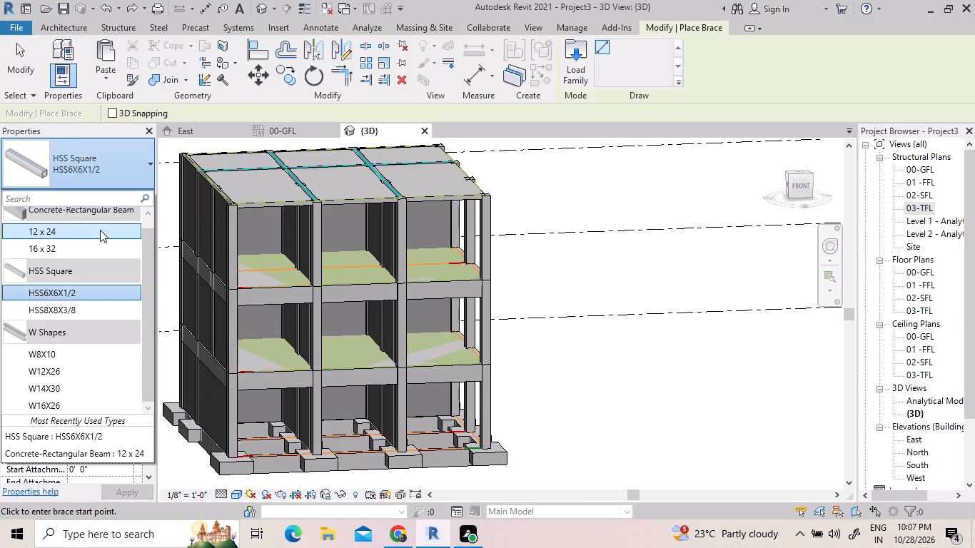
left_click(100, 230)
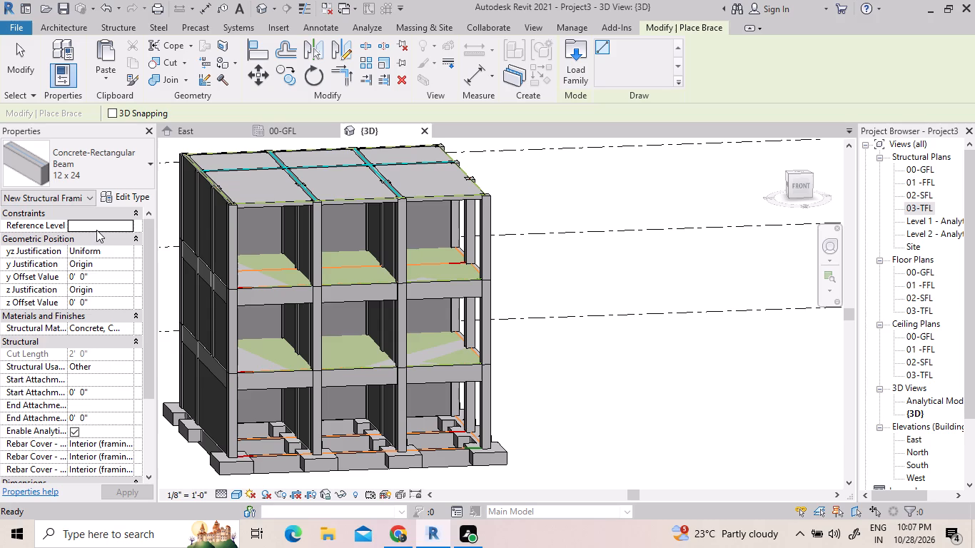
left_click(233, 205)
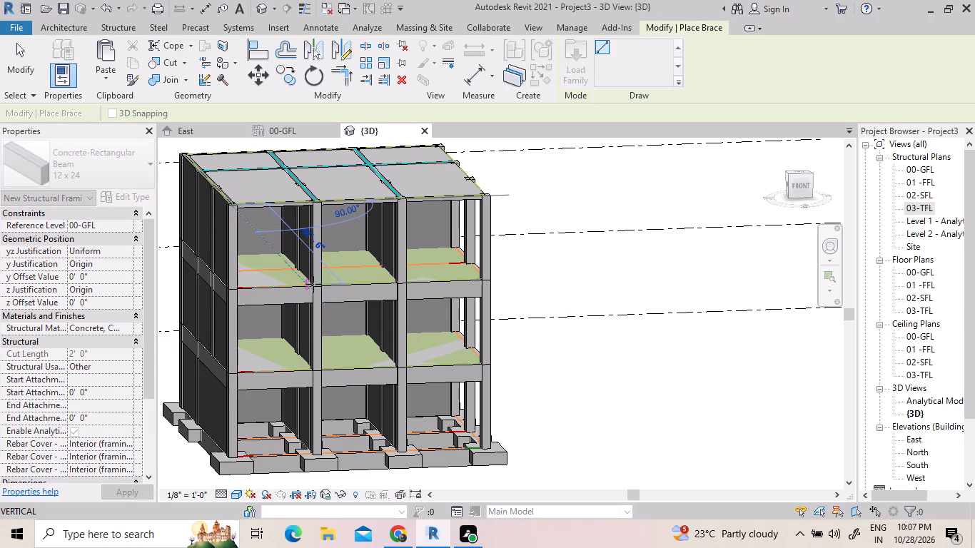
scroll(317, 283, "up", 7)
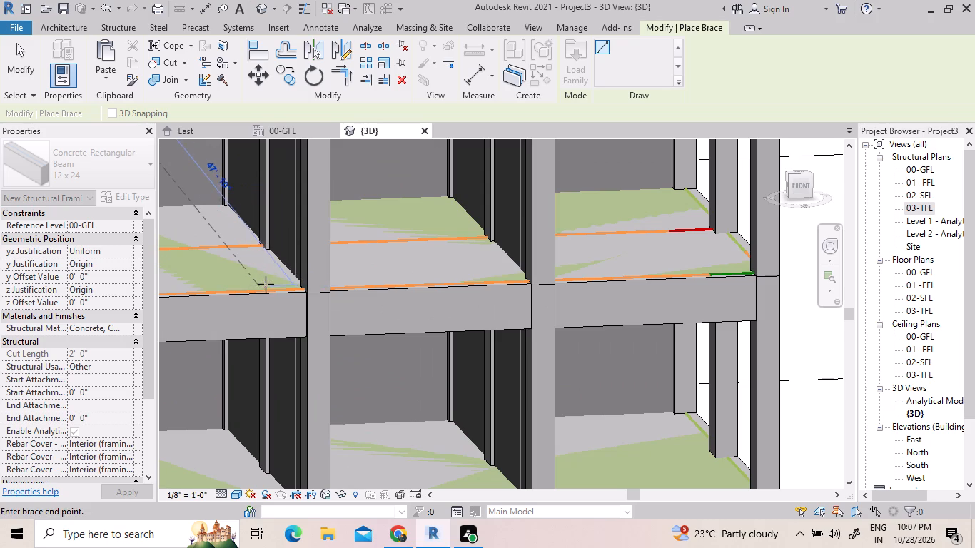
left_click(305, 285)
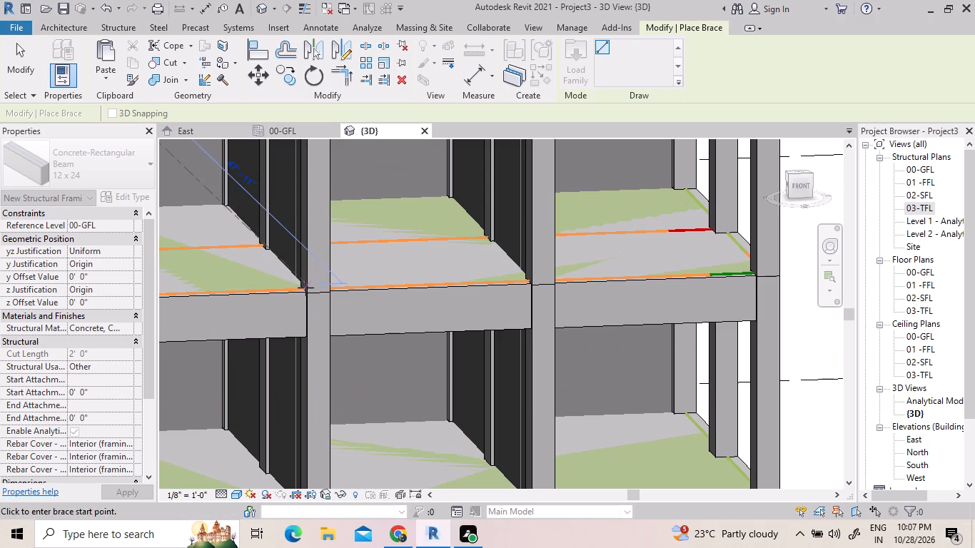
scroll(315, 316, "down", 8)
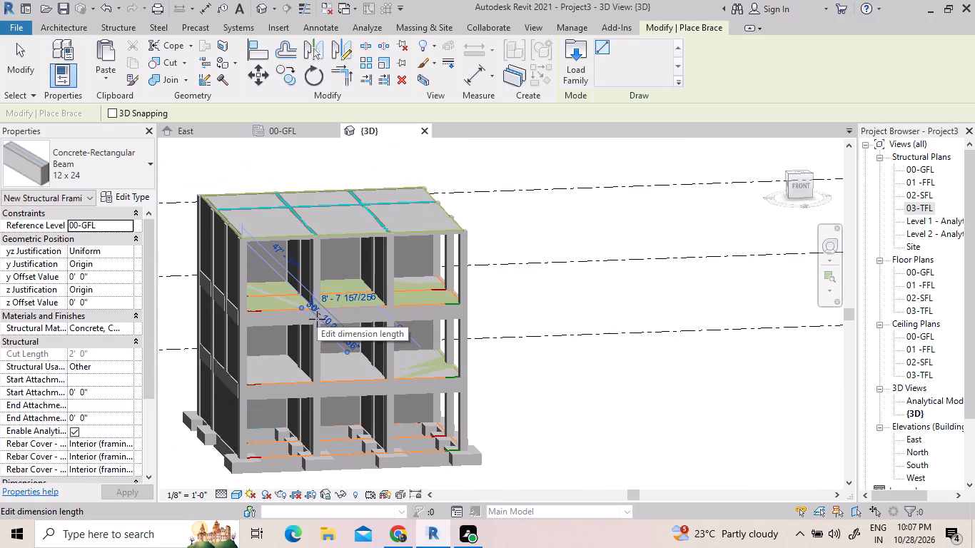
right_click(281, 264)
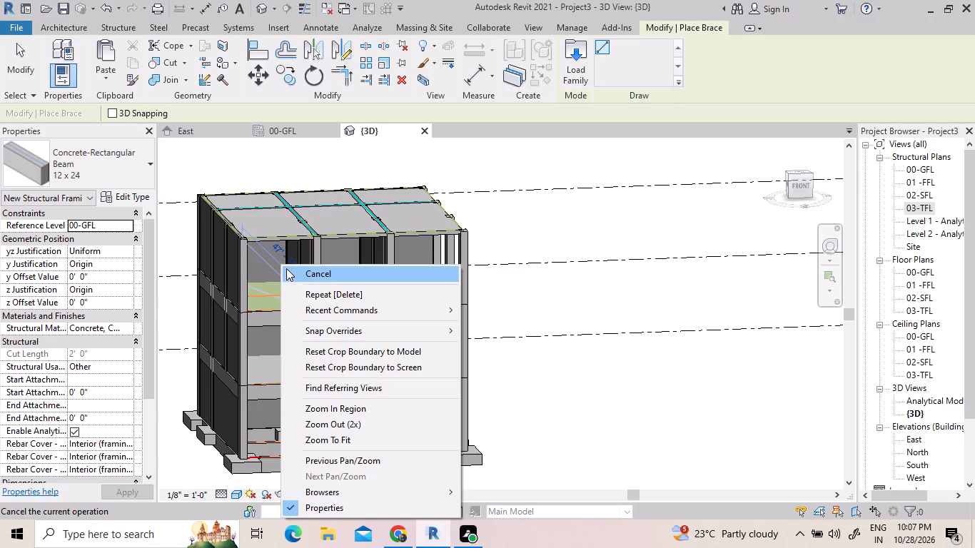
left_click(294, 273)
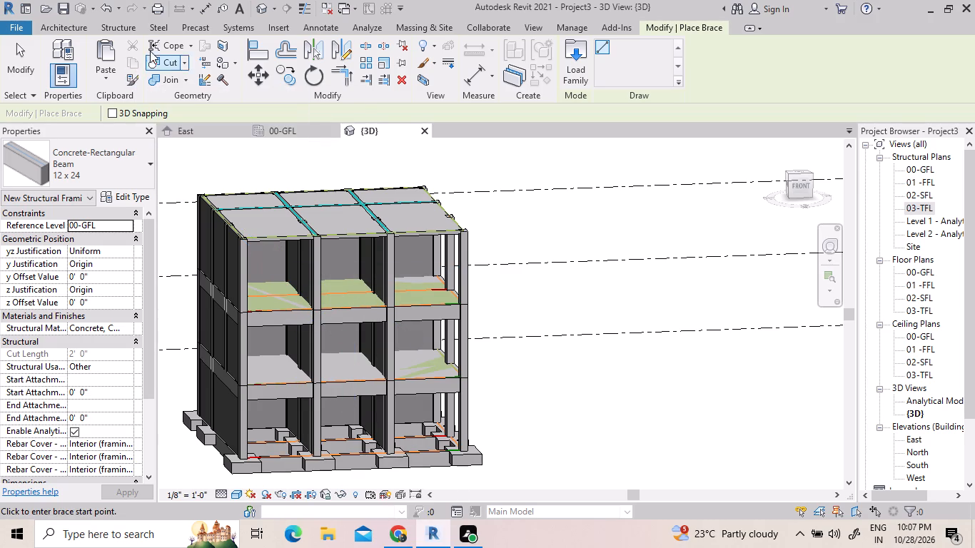
Draw another 12 x 24 concrete brace from the top of the walled-side front corner column to the second front column at 02-SFL.
left_click(126, 29)
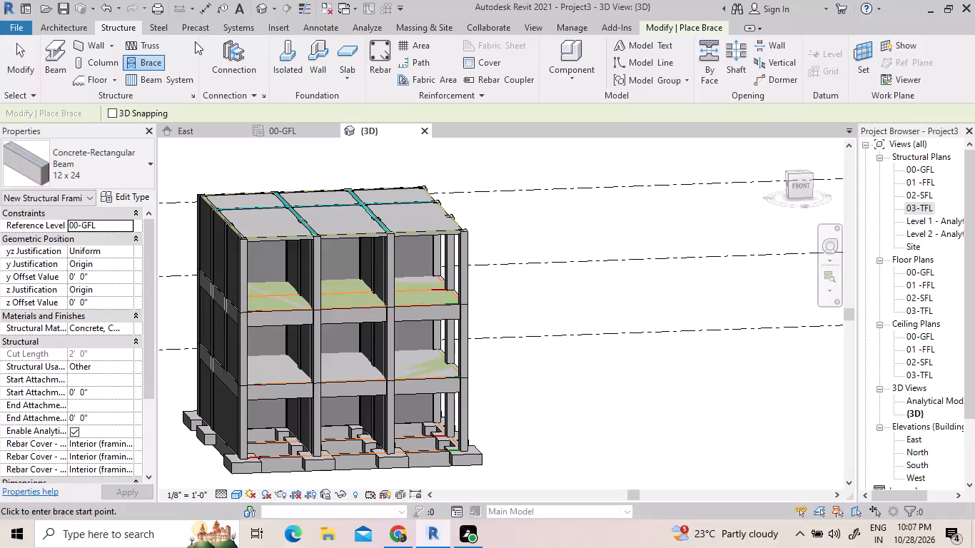
left_click(151, 59)
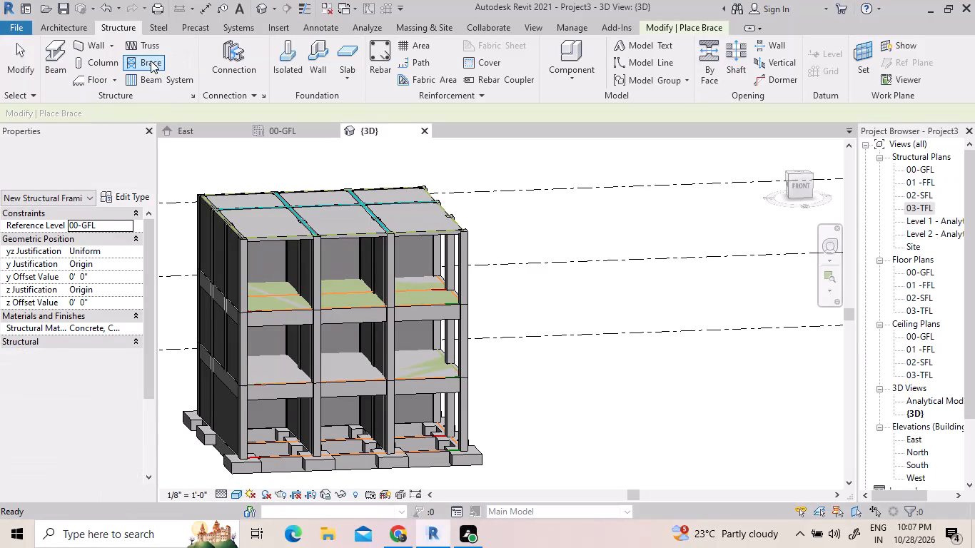
left_click_drag(247, 239, 260, 250)
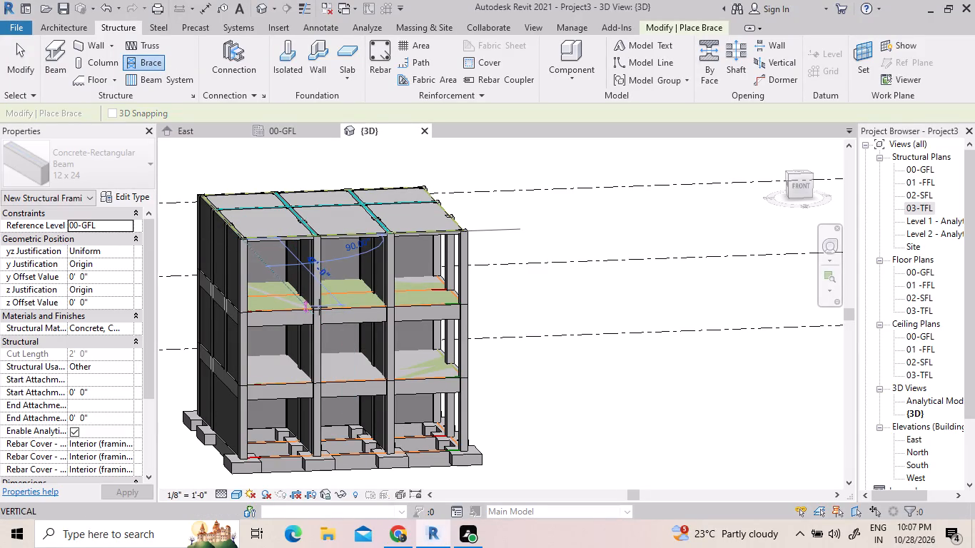
left_click(320, 313)
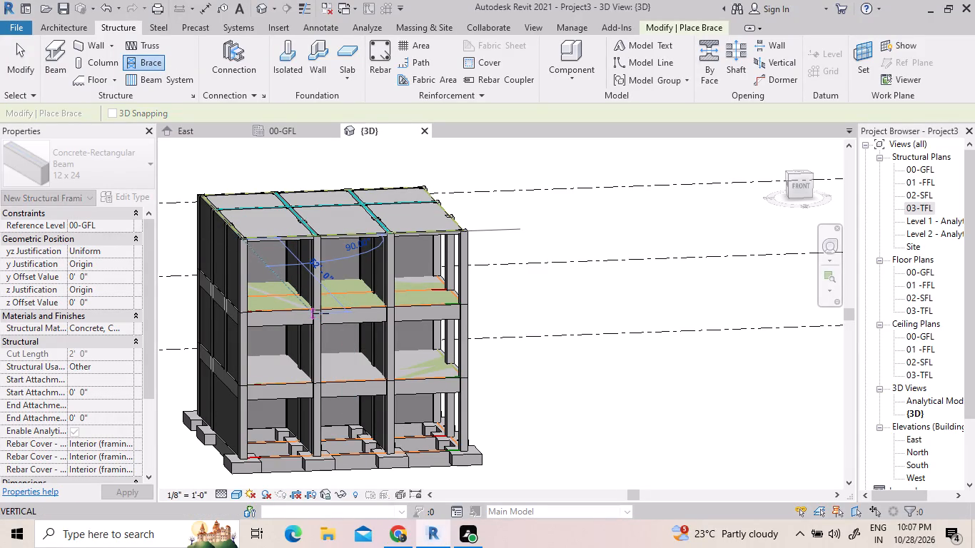
Draw the crossing 12 x 24 concrete brace from the top of the second front column to the walled-side corner column at 02-SFL.
left_click(313, 238)
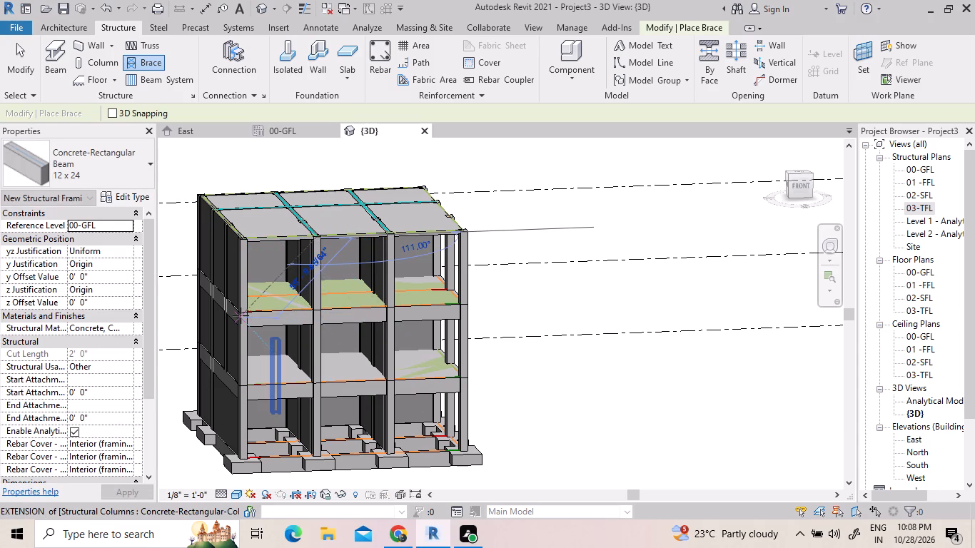
left_click(241, 315)
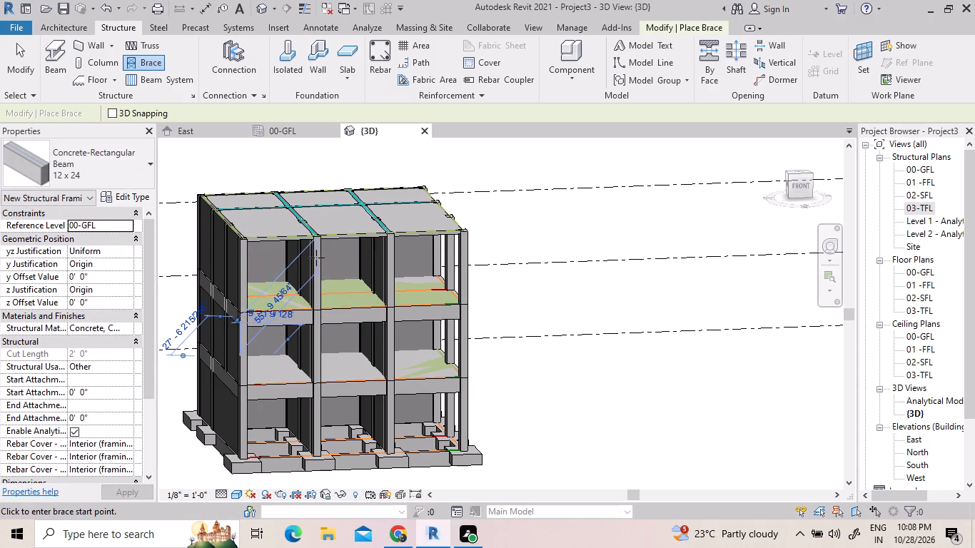
Draw a 12 x 24 concrete brace from the top of the second front column to the middle of the adjacent bay's beam at 02-SFL.
left_click(318, 240)
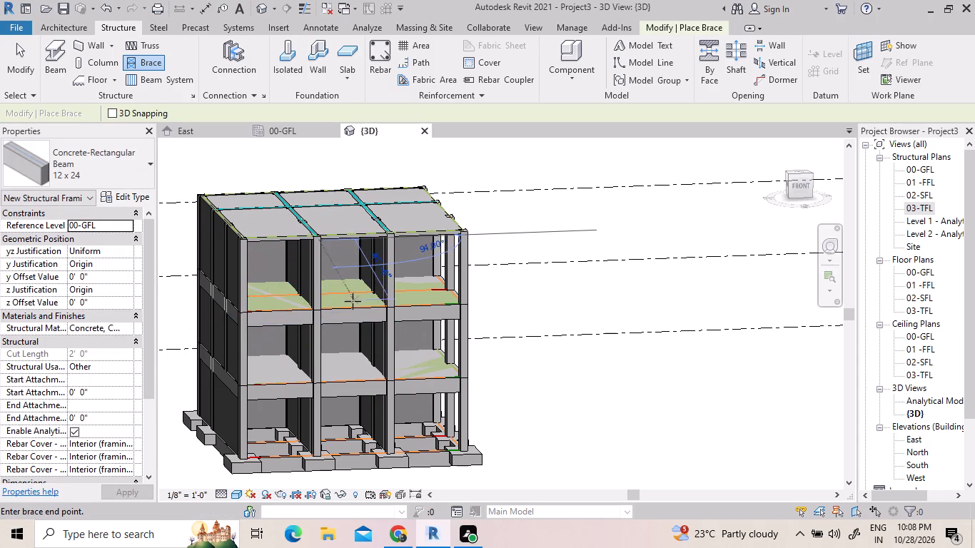
left_click(353, 308)
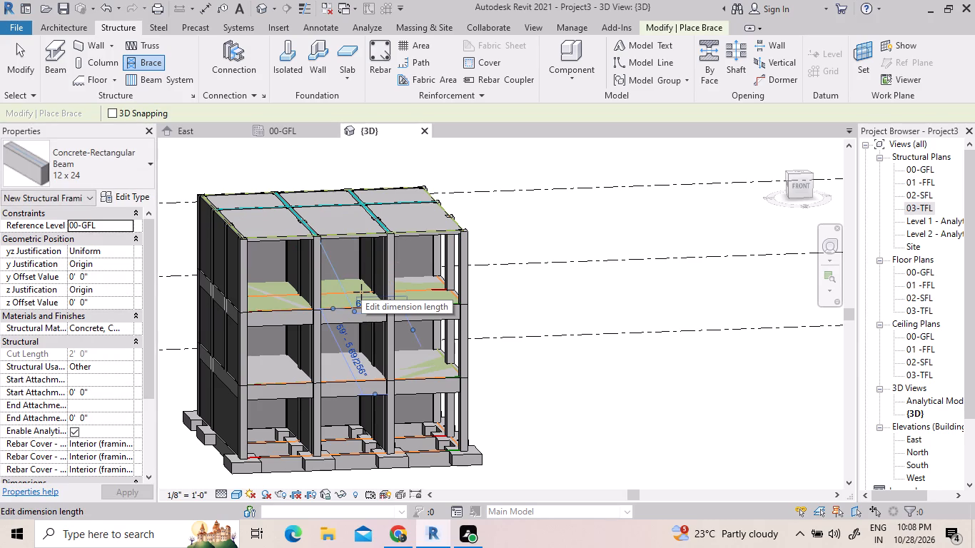
key("Escape")
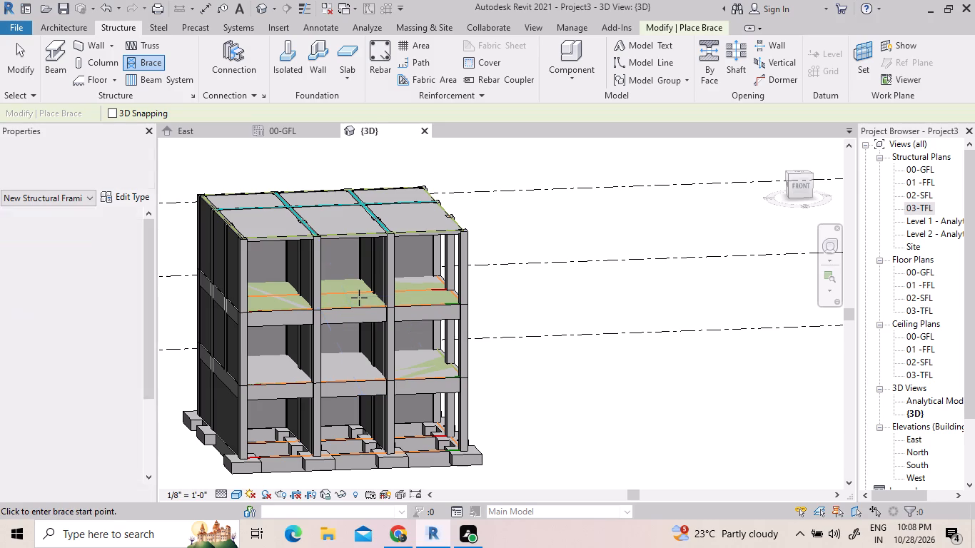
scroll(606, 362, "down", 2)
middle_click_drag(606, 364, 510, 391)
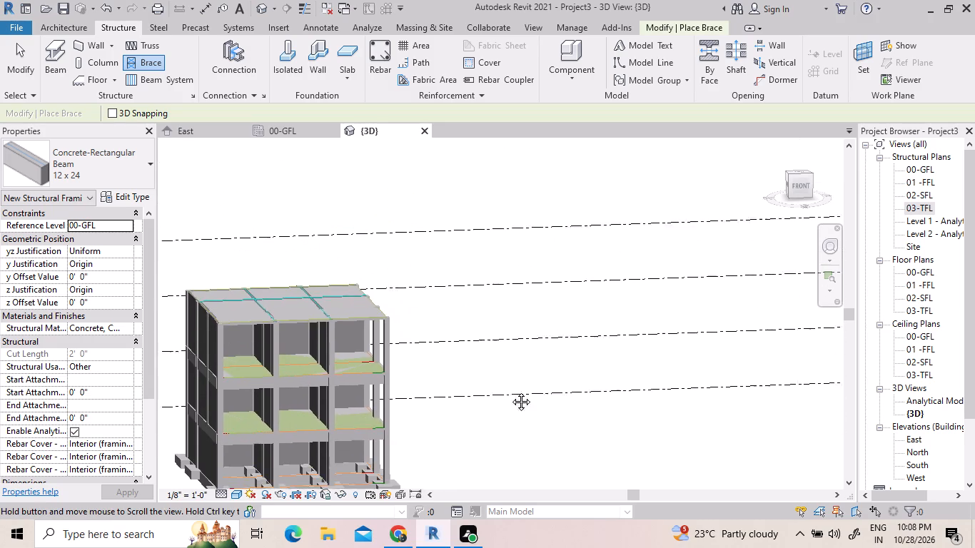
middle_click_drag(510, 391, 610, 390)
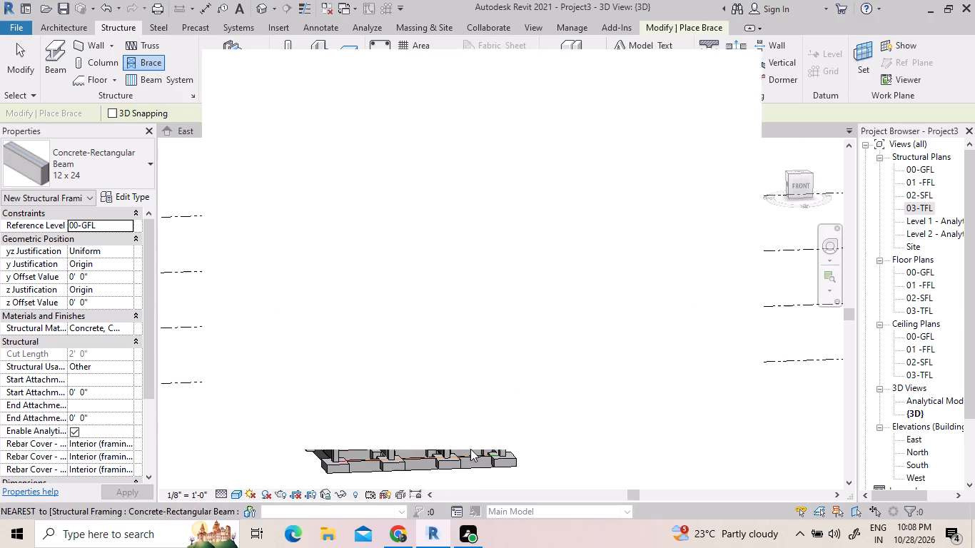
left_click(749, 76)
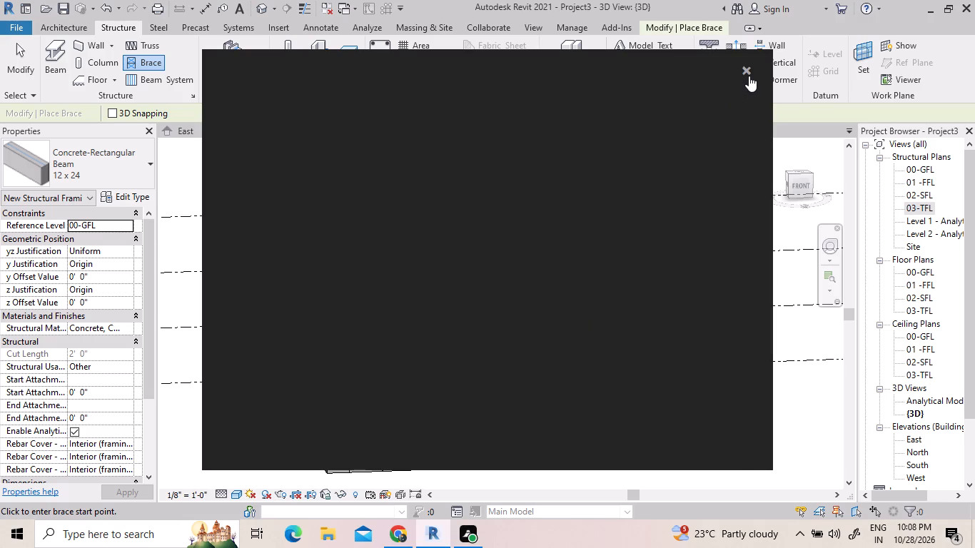
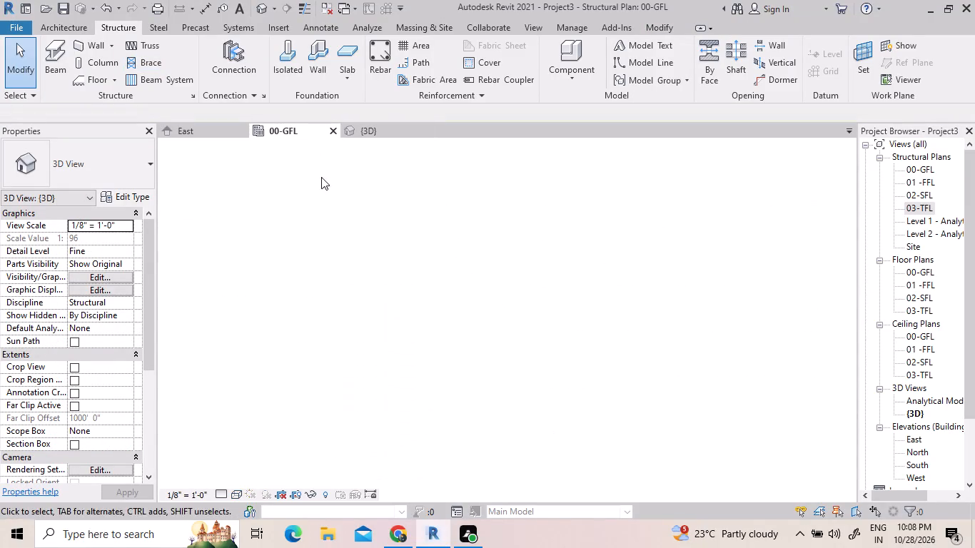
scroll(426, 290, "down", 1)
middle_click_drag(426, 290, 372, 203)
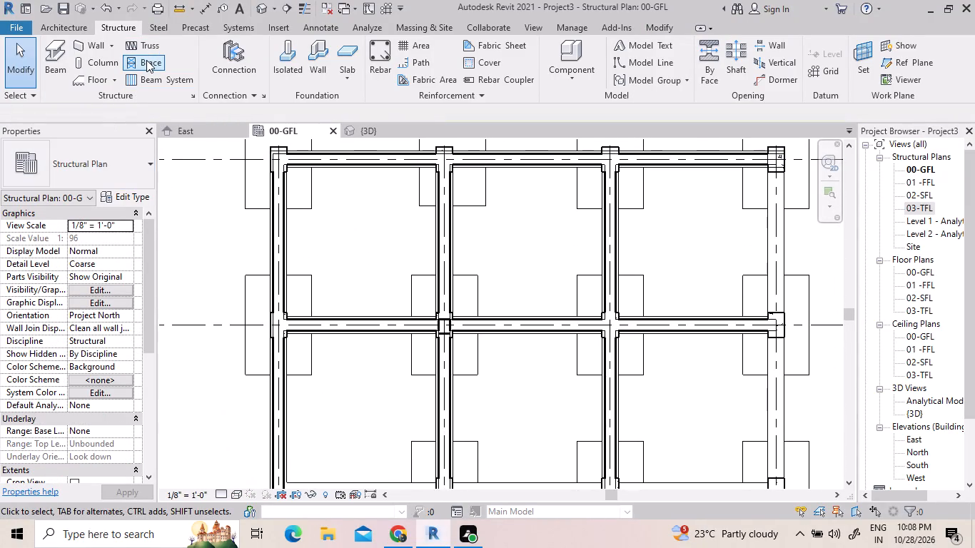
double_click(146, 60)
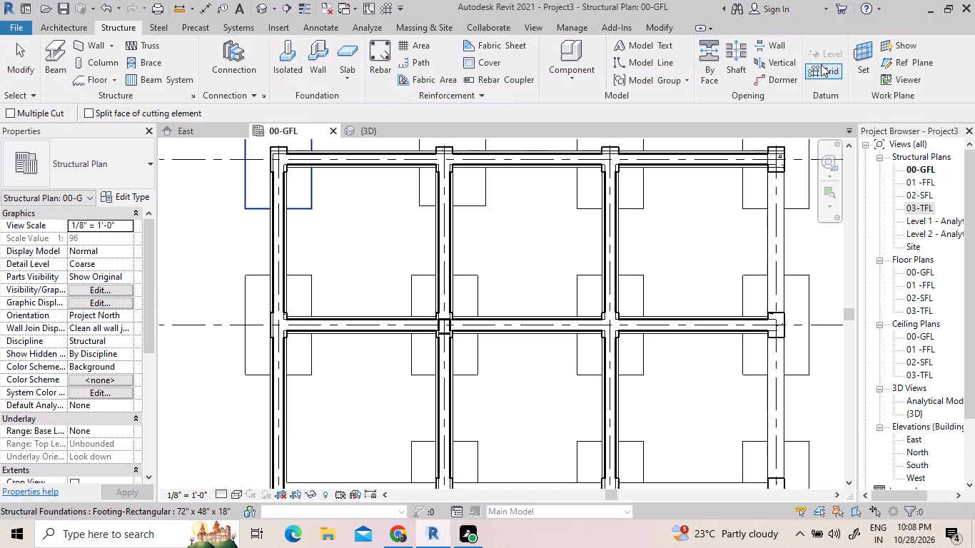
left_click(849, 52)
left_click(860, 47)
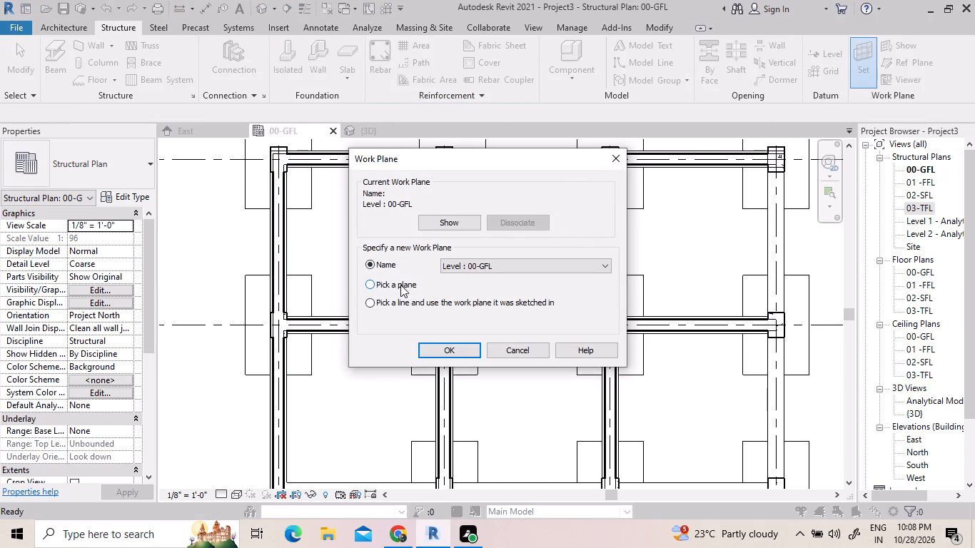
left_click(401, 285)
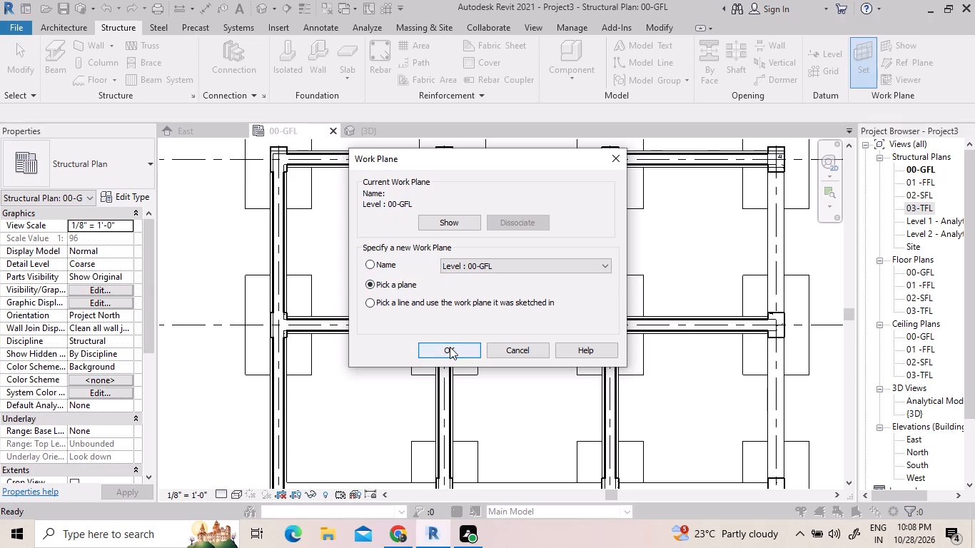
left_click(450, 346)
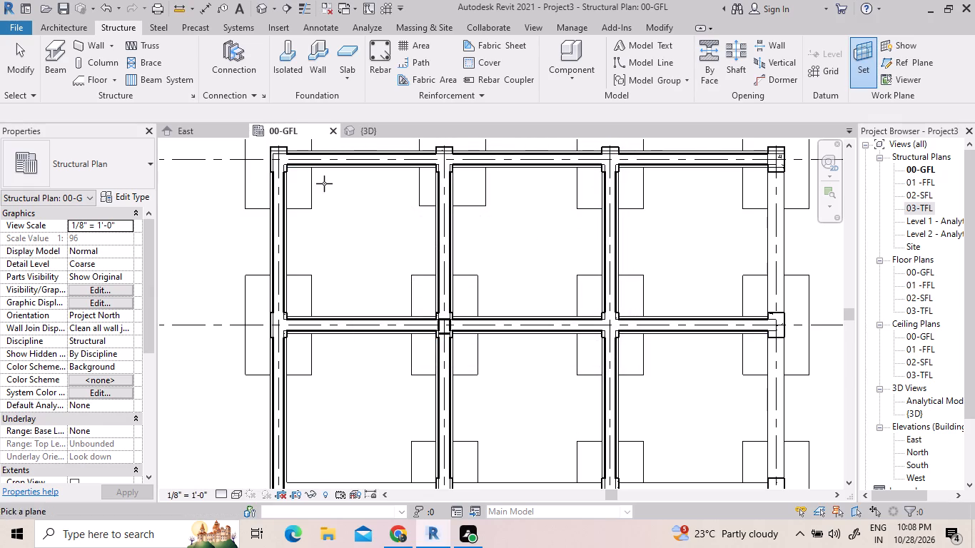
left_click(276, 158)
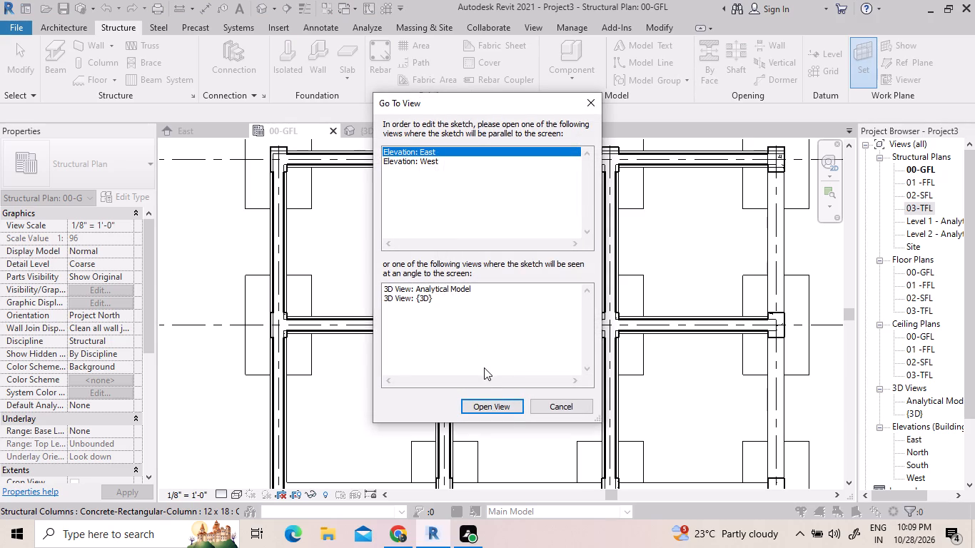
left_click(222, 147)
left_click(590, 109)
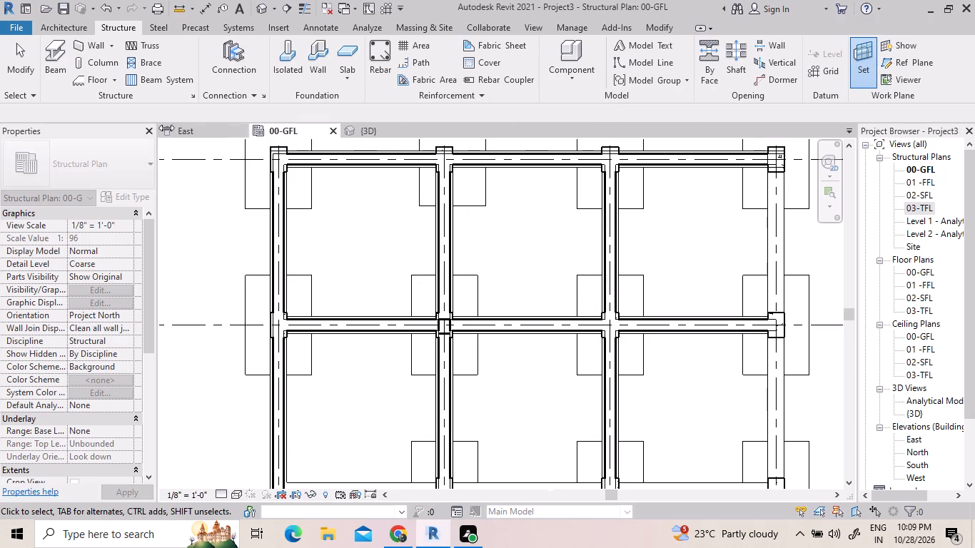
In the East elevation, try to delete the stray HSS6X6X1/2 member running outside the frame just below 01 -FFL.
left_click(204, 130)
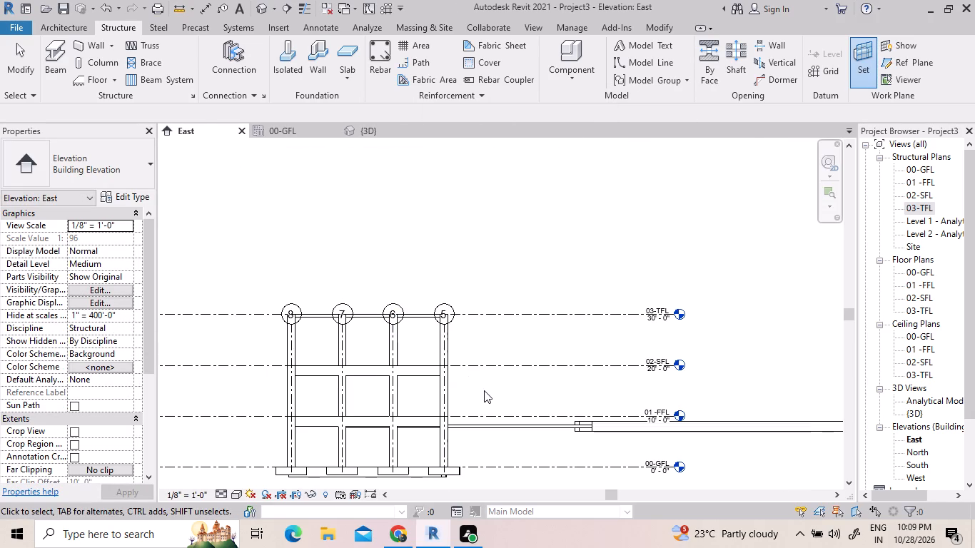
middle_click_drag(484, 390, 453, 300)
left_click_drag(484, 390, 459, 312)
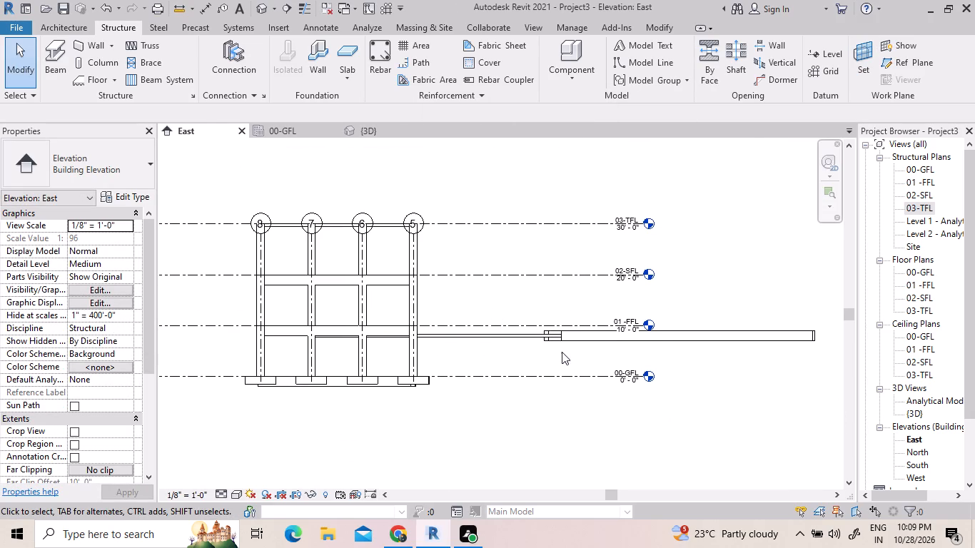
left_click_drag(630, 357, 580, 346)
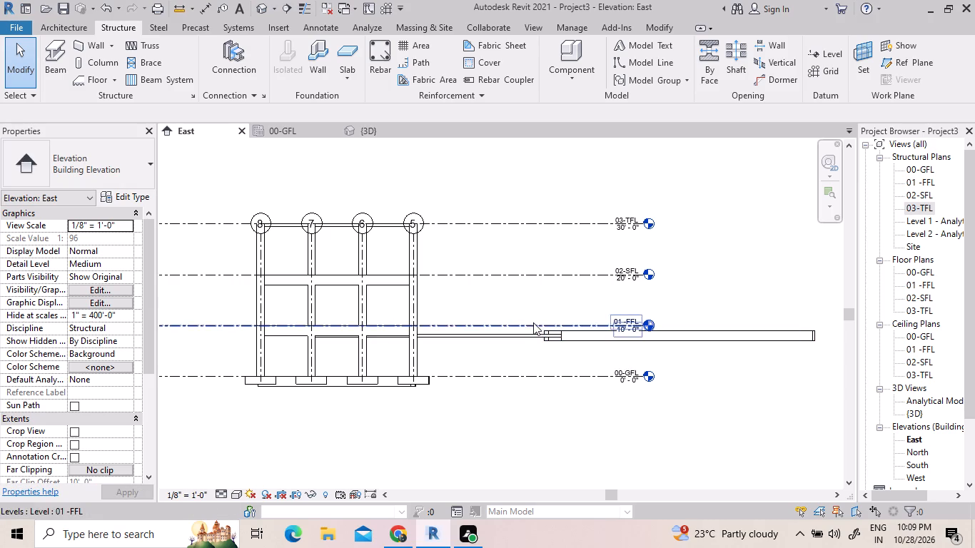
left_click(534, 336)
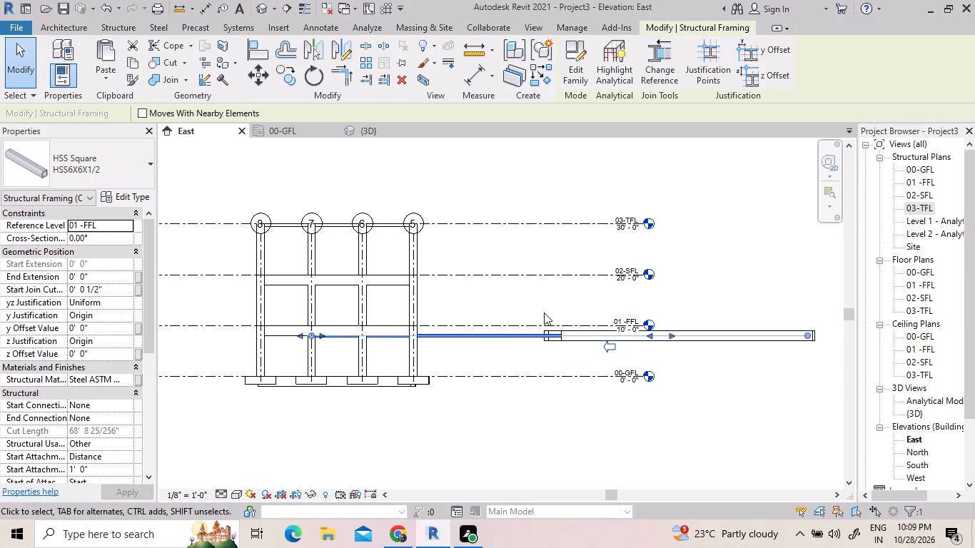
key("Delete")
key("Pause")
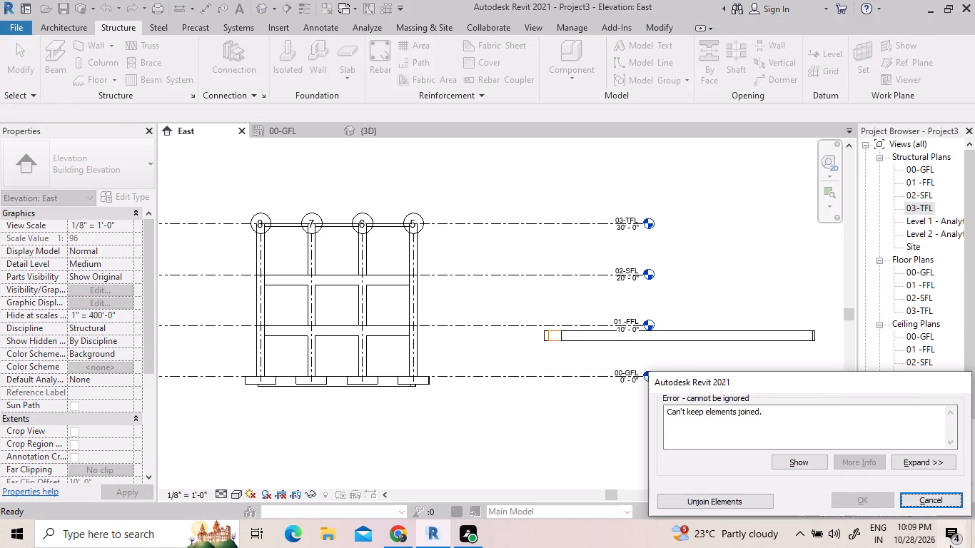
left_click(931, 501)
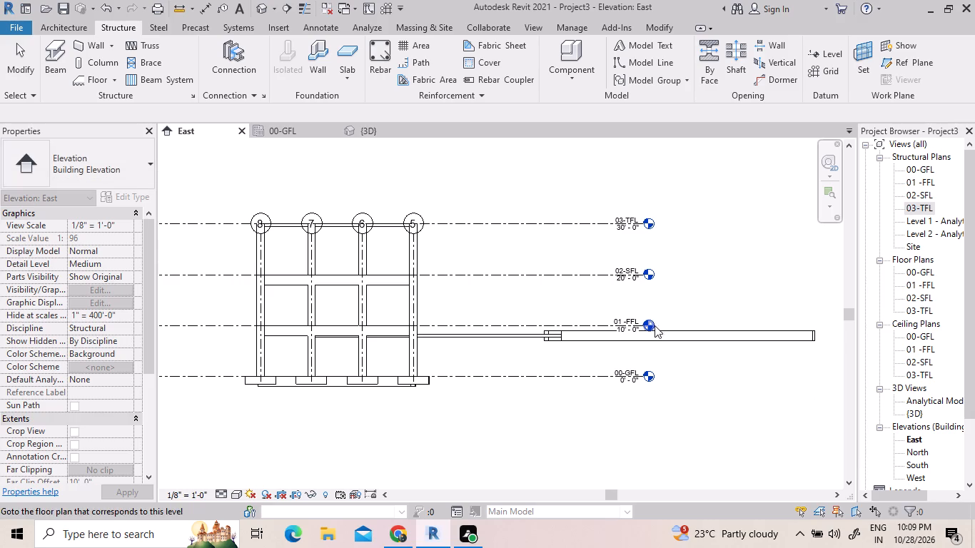
Select the stray Concrete-Rectangular Beam 12 x 24 lying outside the frame near 01 -FFL in the East elevation.
left_click(682, 340)
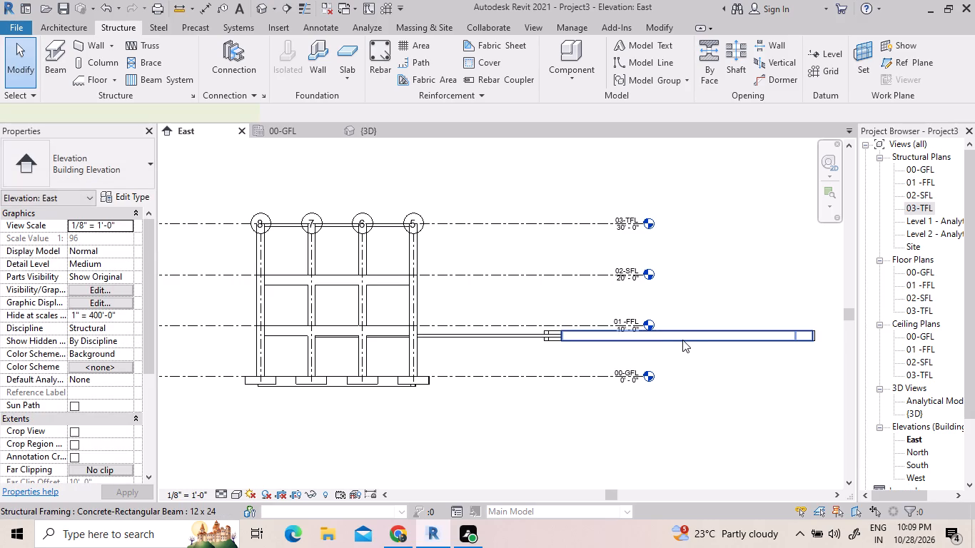
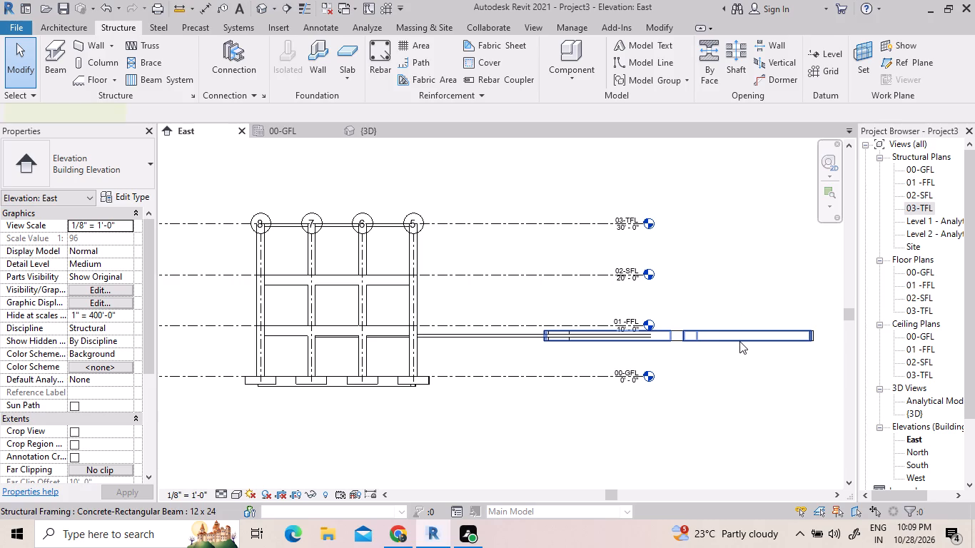
Select the stray Concrete-Rectangular Beam 12 x 24 extending past the level heads just below 01 -FFL in the East elevation.
left_click(660, 337)
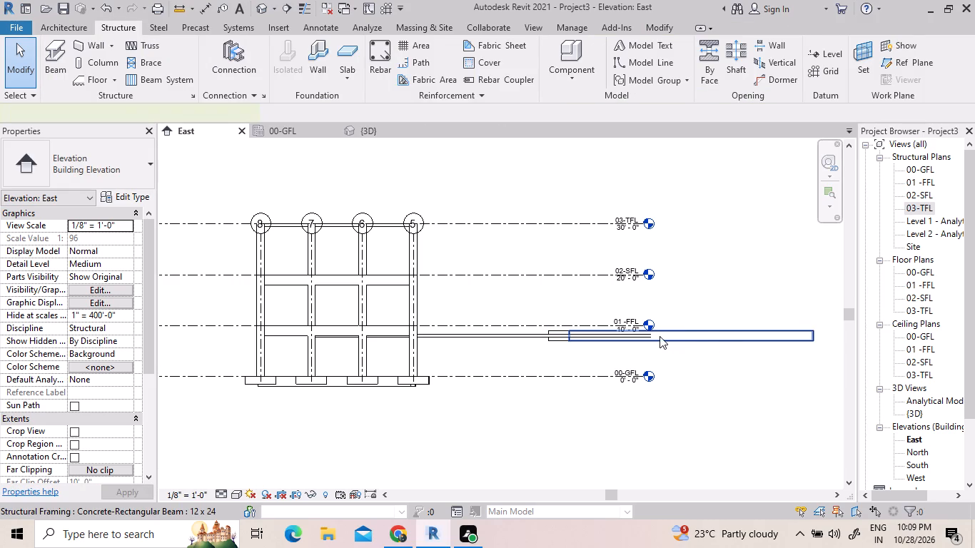
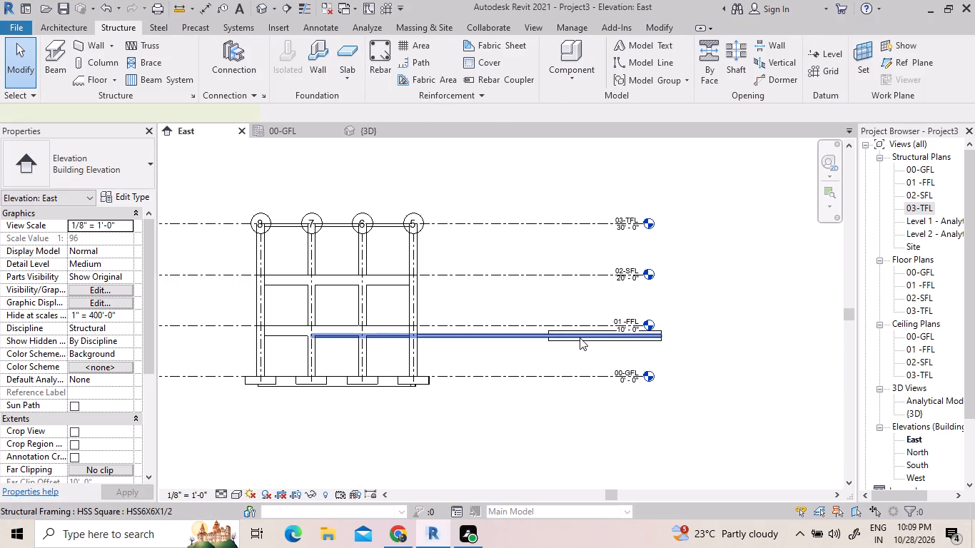
Delete the stray Concrete-Rectangular Beam 12 x 24 lying just below 01 -FFL outside the building frame in the East elevation.
left_click(569, 339)
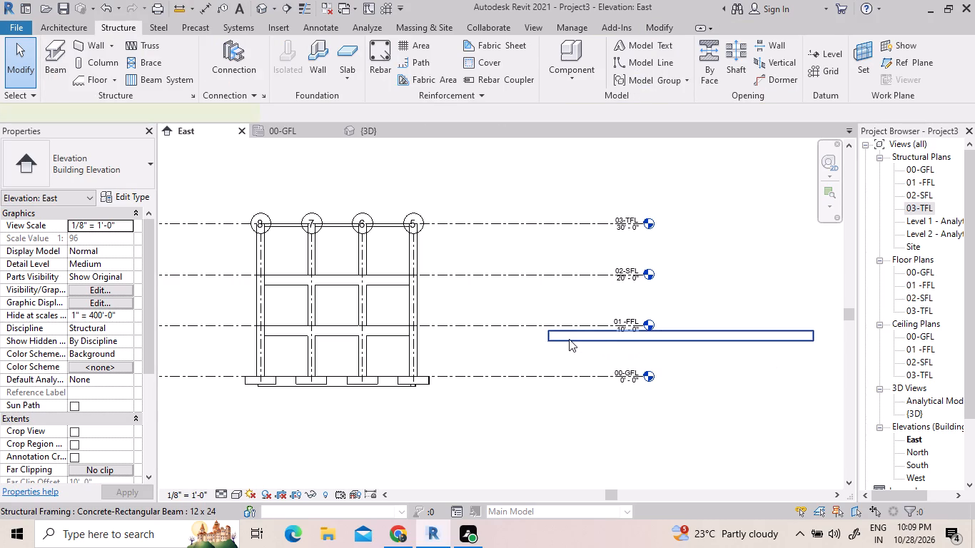
key("Delete")
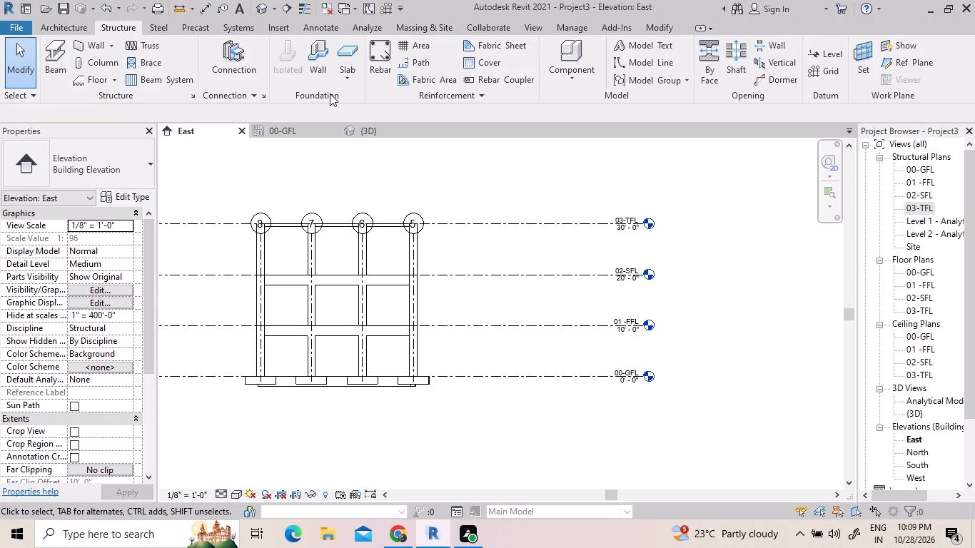
Examine the front 12 x 24 beams, columns and walls around the first floor in the 3D view.
left_click(365, 138)
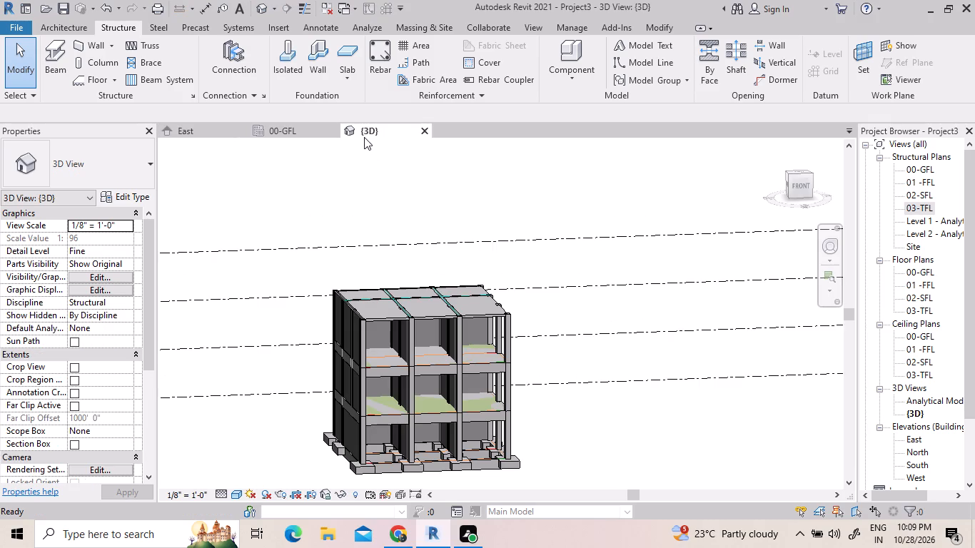
scroll(441, 400, "down", 3)
scroll(423, 426, "up", 4)
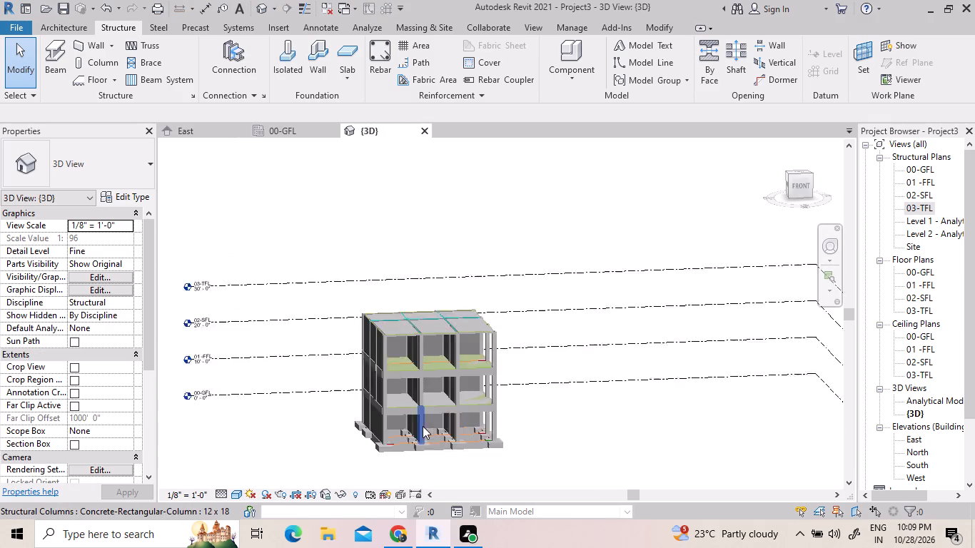
scroll(404, 415, "up", 8)
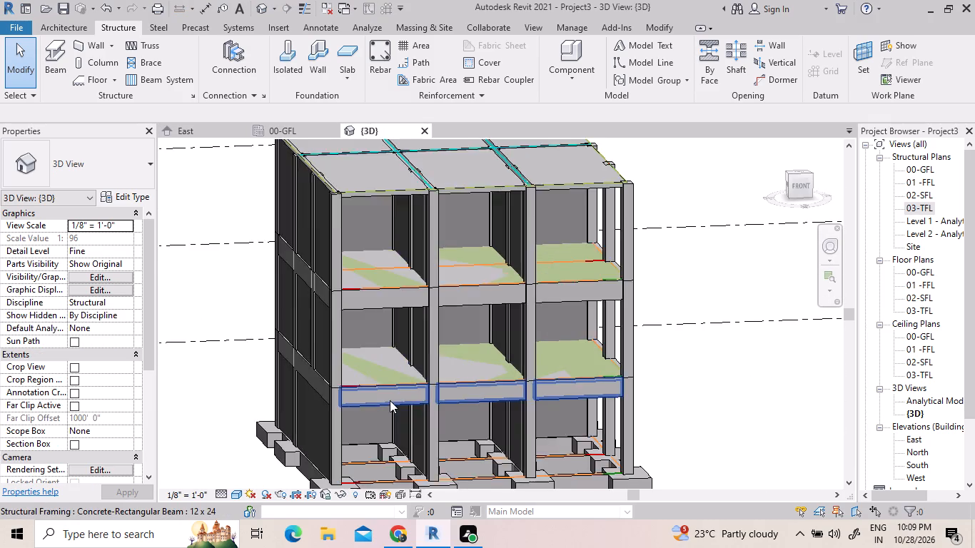
scroll(383, 410, "up", 10)
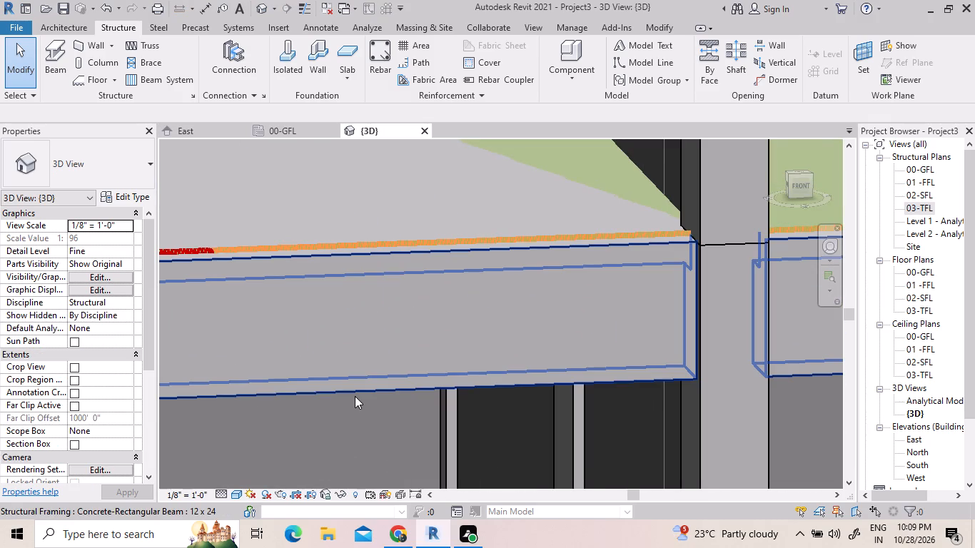
scroll(355, 398, "up", 9)
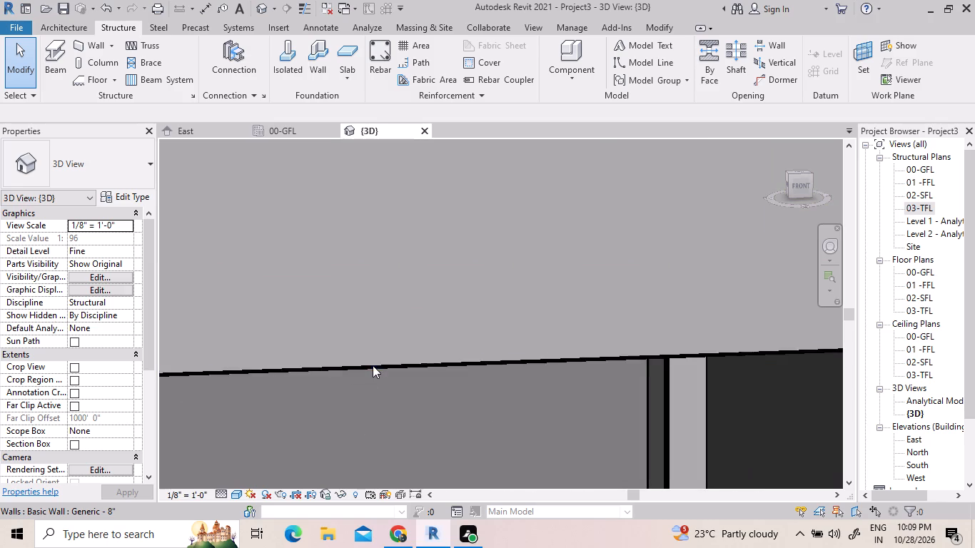
scroll(368, 397, "up", 8)
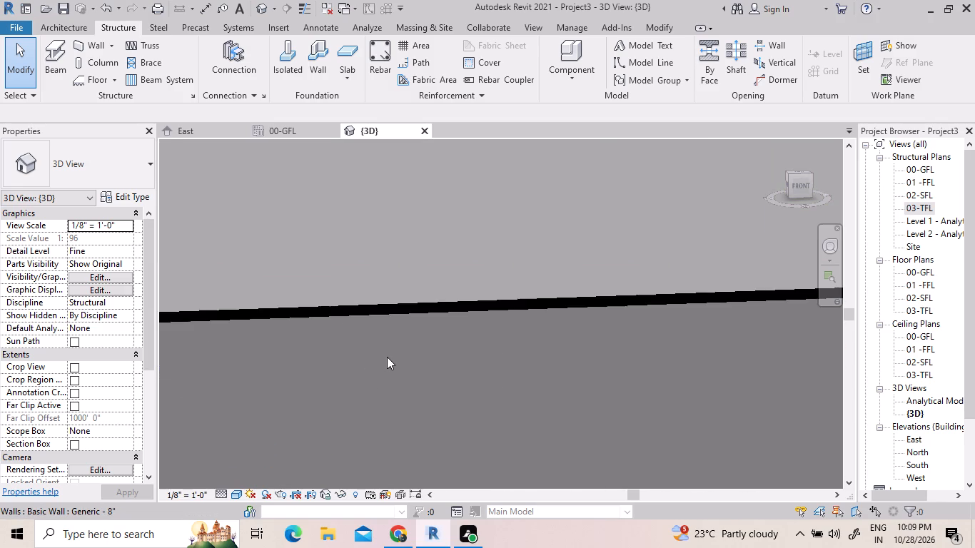
scroll(386, 357, "down", 7)
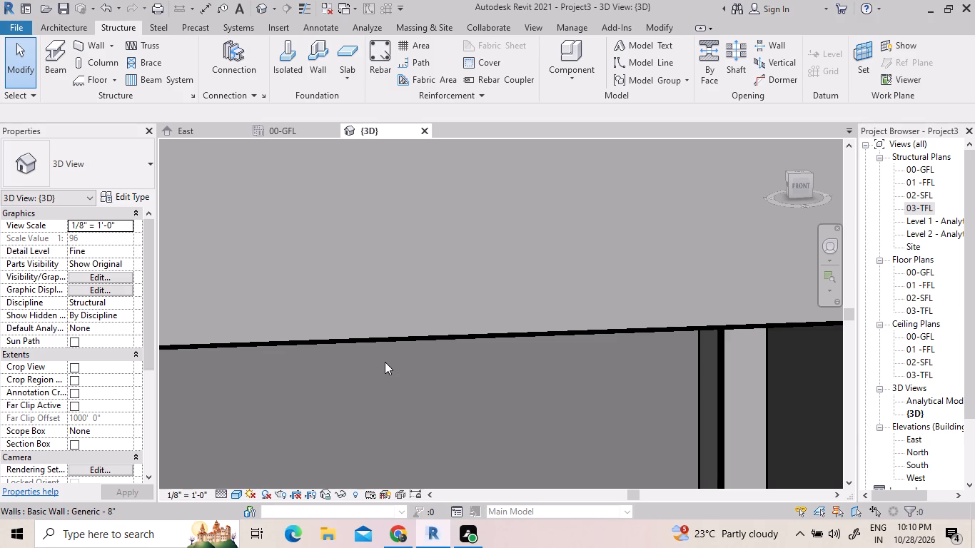
scroll(442, 359, "down", 5)
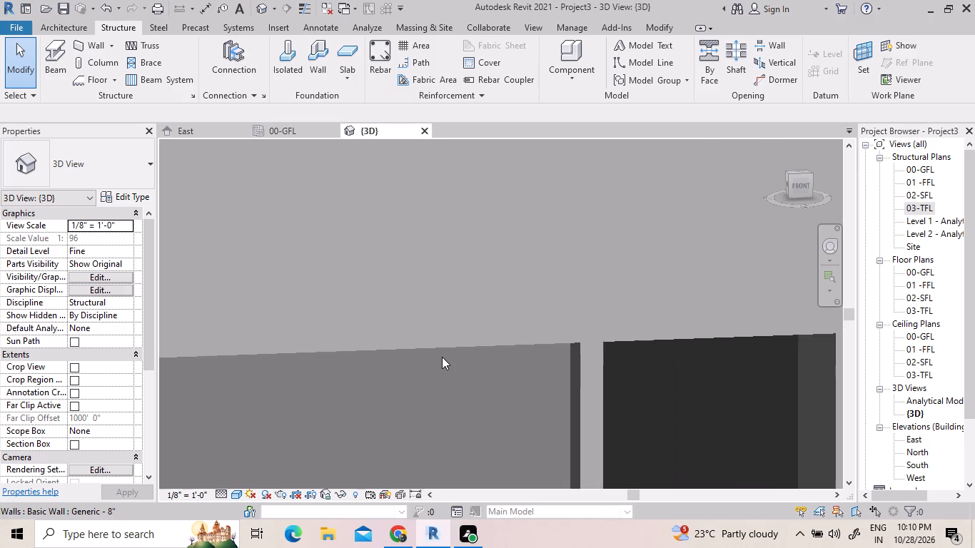
scroll(438, 358, "down", 5)
scroll(629, 280, "down", 4)
scroll(425, 311, "down", 2)
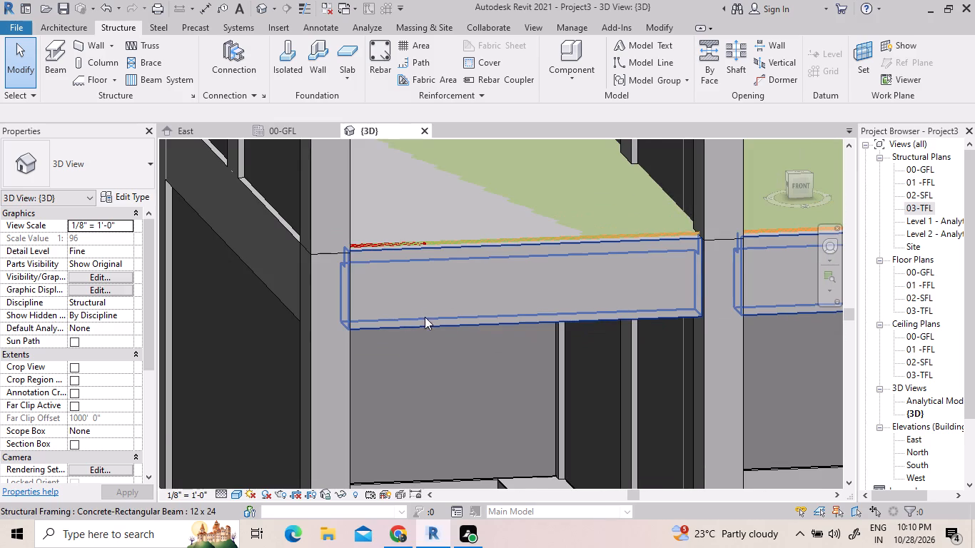
scroll(440, 305, "down", 3)
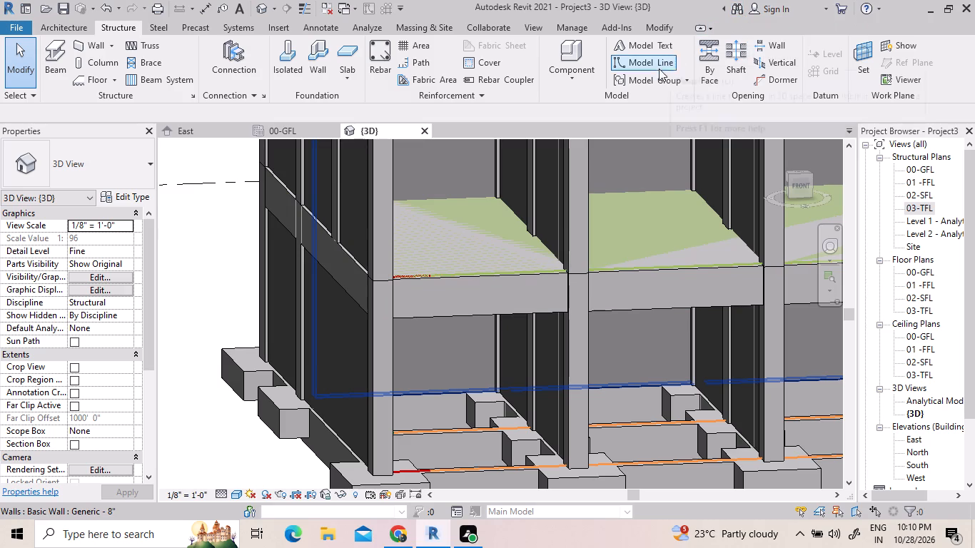
scroll(549, 255, "down", 3)
scroll(693, 317, "down", 3)
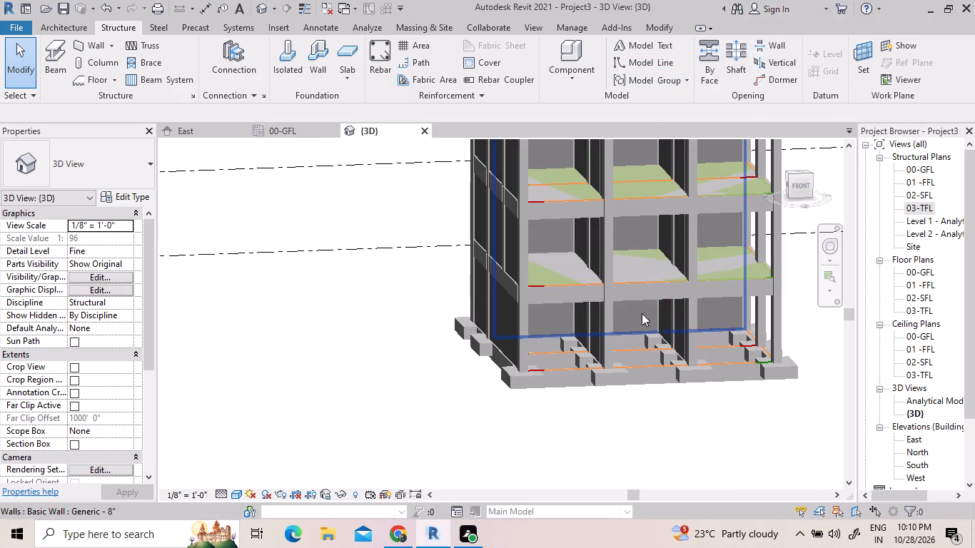
middle_click_drag(760, 315, 621, 328)
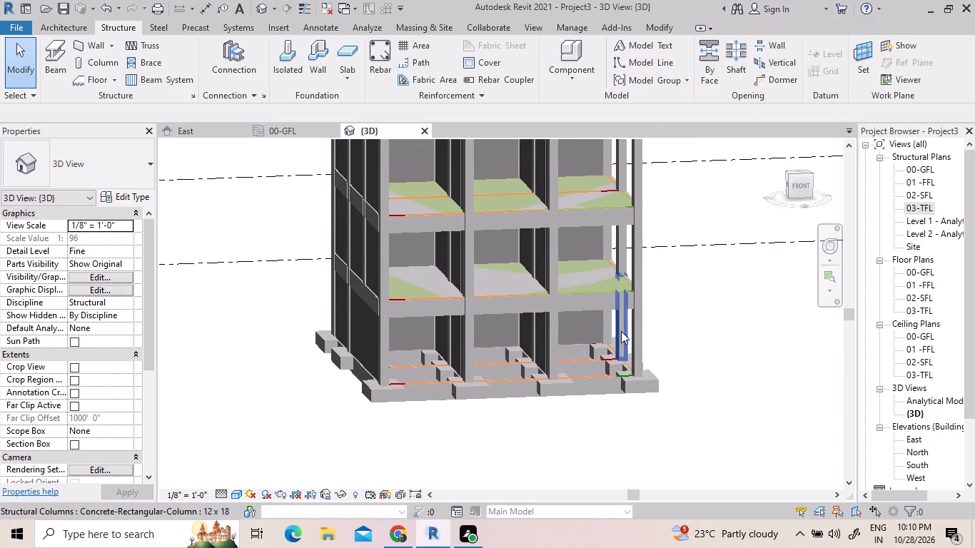
scroll(640, 263, "up", 7)
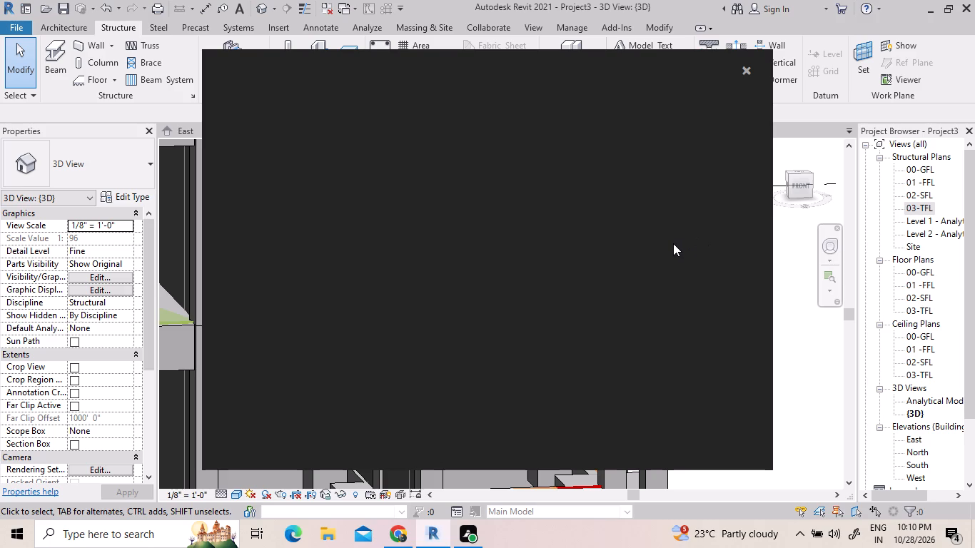
left_click(750, 70)
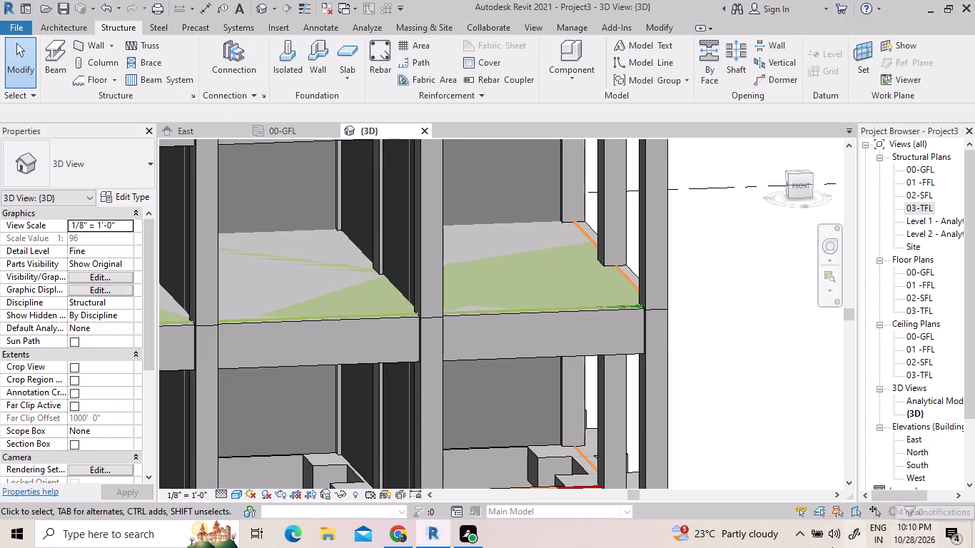
Inspect the whole structure in 3D from the front, sides, back and above, from the footings up to the top slab.
scroll(802, 525, "down", 1)
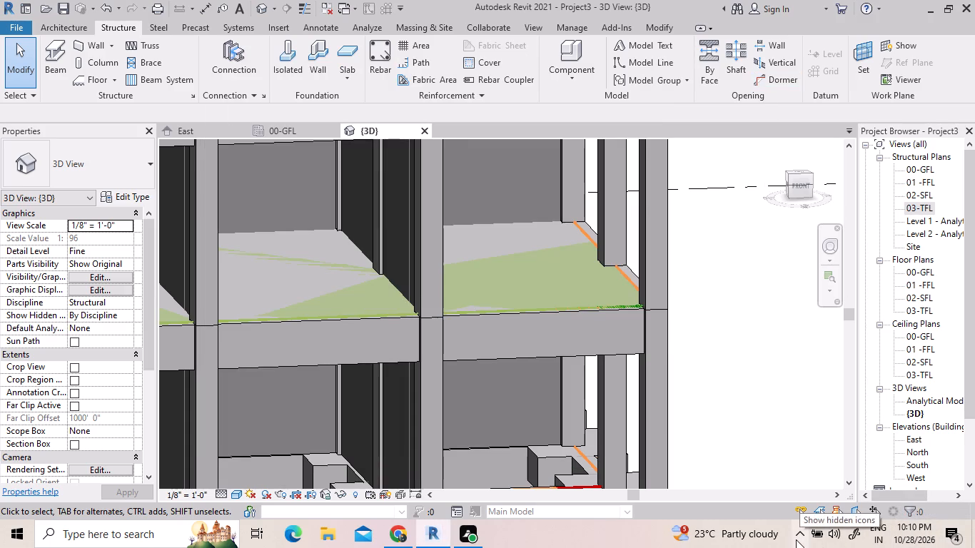
scroll(796, 539, "down", 1, "shift")
middle_click_drag(792, 542, 697, 547, "shift")
scroll(480, 509, "down", 2)
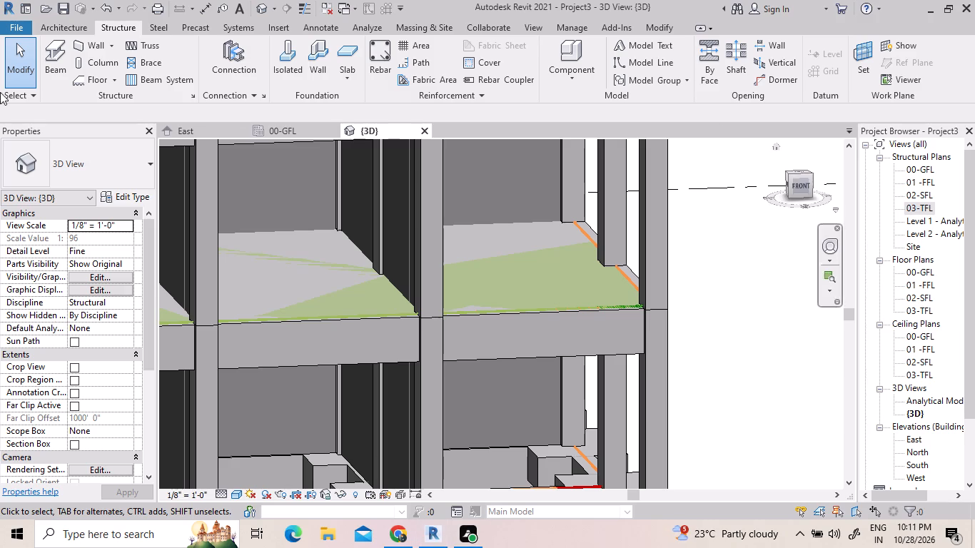
middle_click_drag(535, 270, 383, 360, "shift")
scroll(535, 270, "down", 1, "shift")
scroll(799, 294, "down", 6)
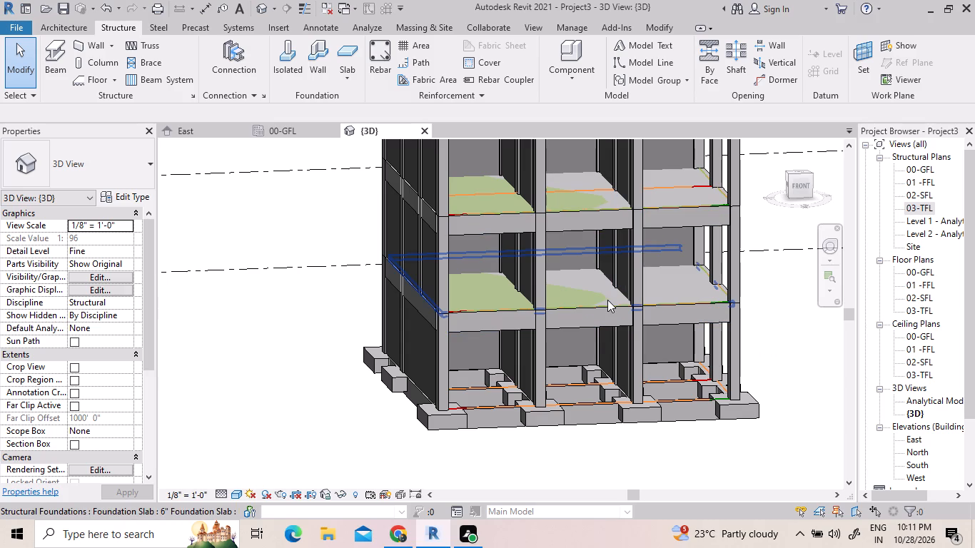
middle_click_drag(757, 289, 683, 340, "shift")
scroll(757, 298, "down", 1, "shift")
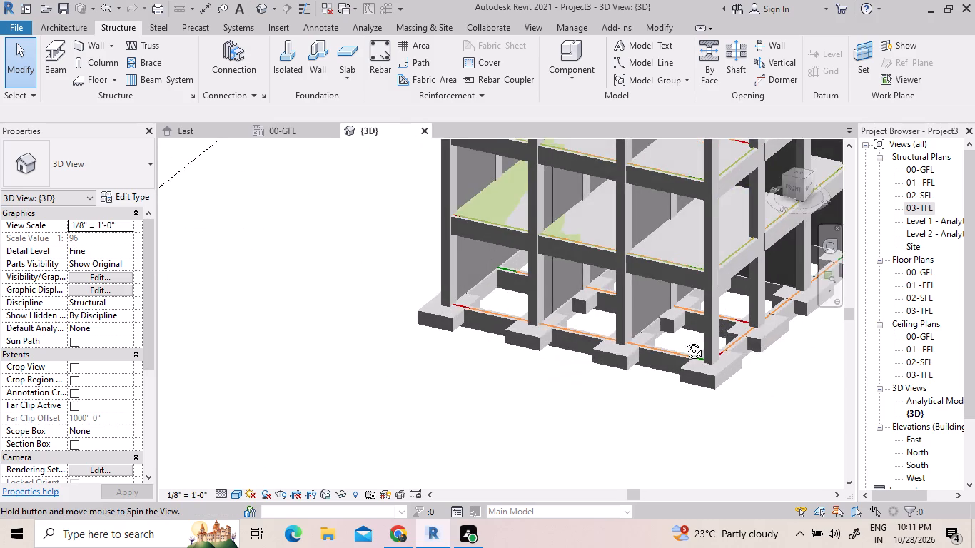
middle_click_drag(683, 340, 704, 292, "shift")
middle_click_drag(800, 356, 733, 386)
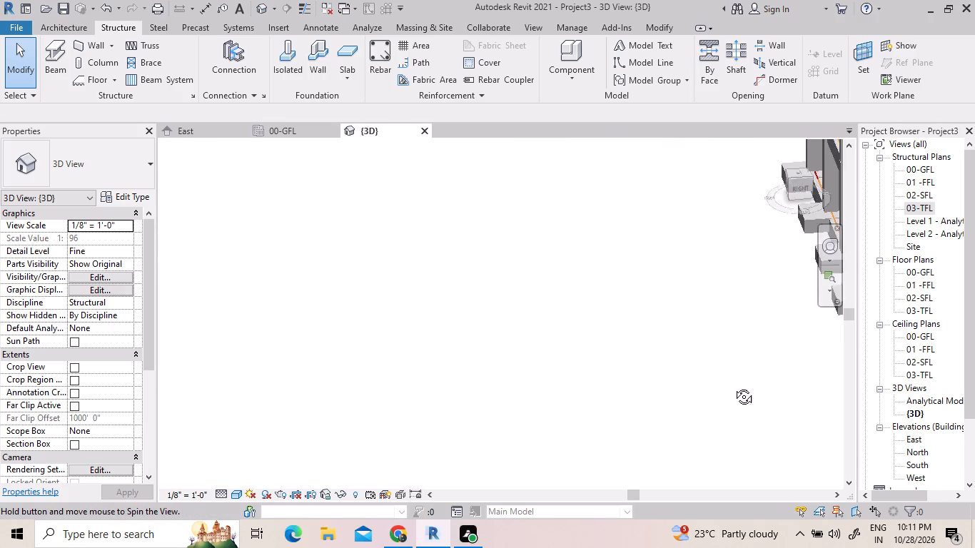
middle_click_drag(733, 386, 631, 386)
scroll(626, 388, "down", 11)
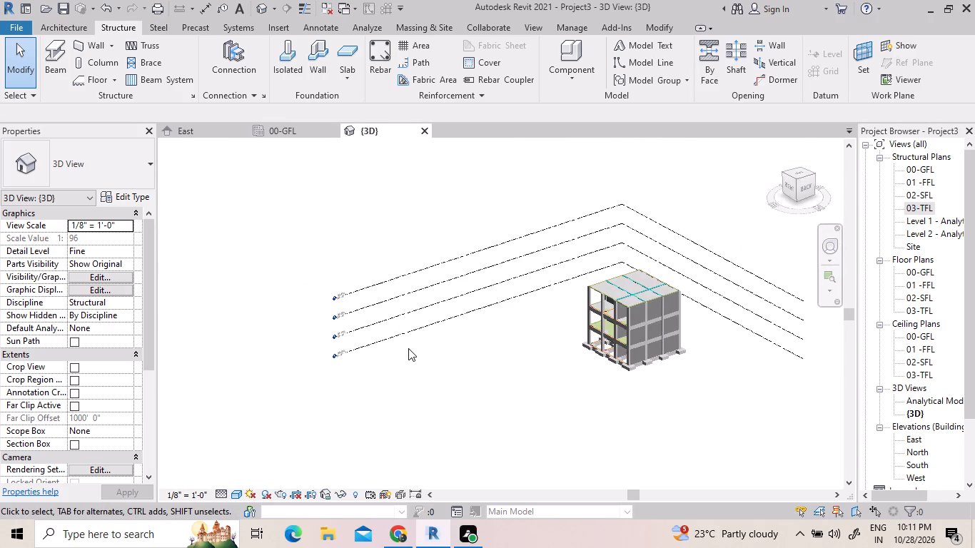
middle_click_drag(728, 367, 764, 272, "shift")
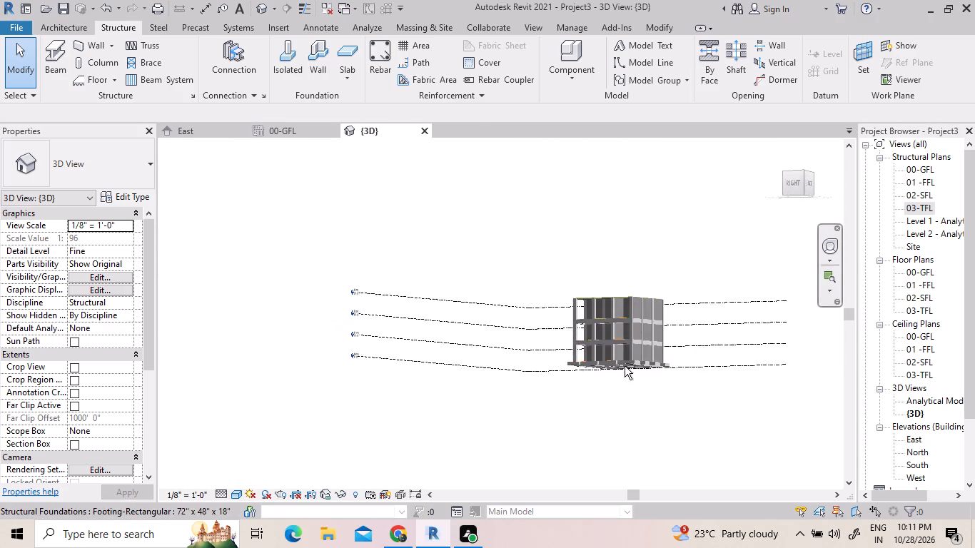
middle_click_drag(598, 376, 741, 359, "shift")
middle_click_drag(619, 393, 678, 367)
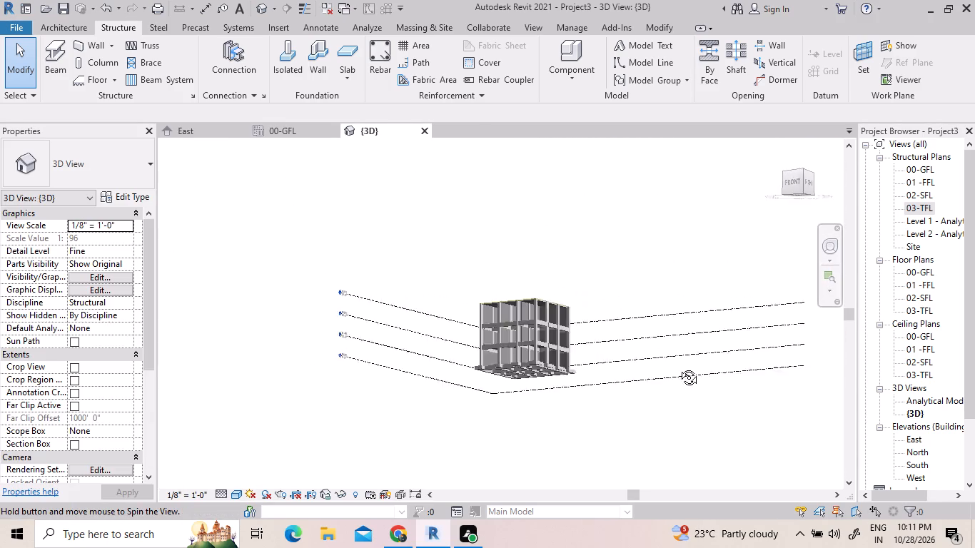
middle_click_drag(678, 367, 698, 332)
scroll(616, 364, "down", 1)
middle_click_drag(615, 366, 570, 466)
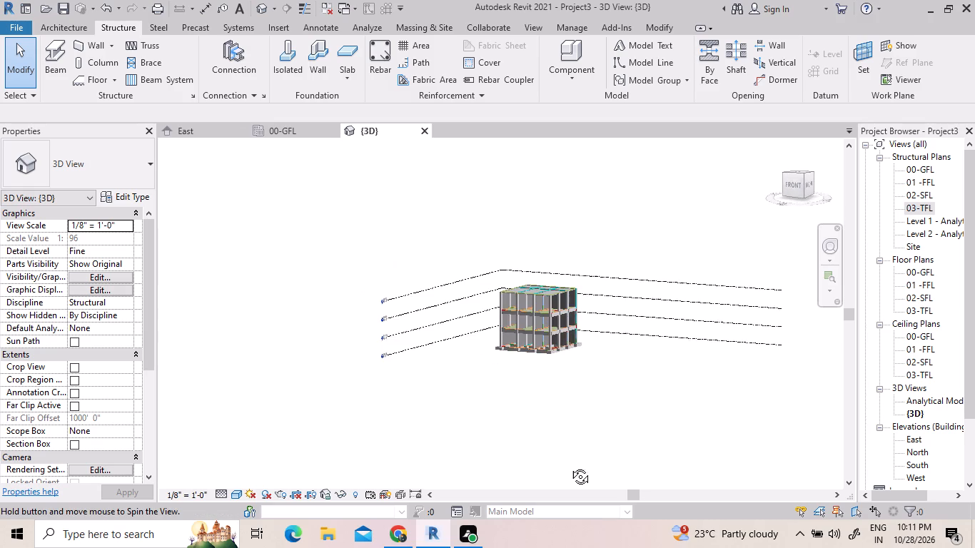
middle_click_drag(570, 466, 567, 462)
middle_click_drag(572, 335, 575, 395, "shift")
scroll(571, 349, "down", 1, "shift")
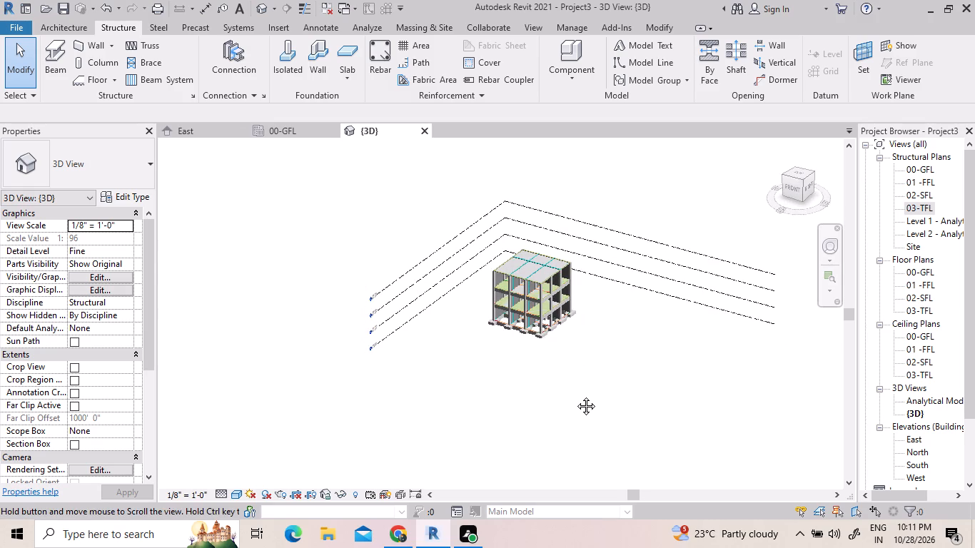
middle_click_drag(575, 395, 576, 395, "shift")
scroll(621, 278, "up", 3)
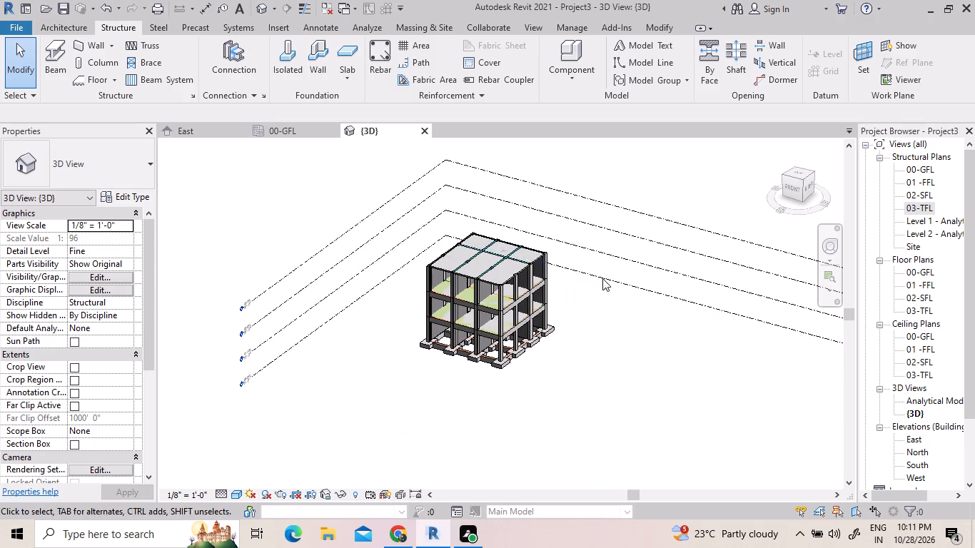
scroll(580, 286, "up", 3)
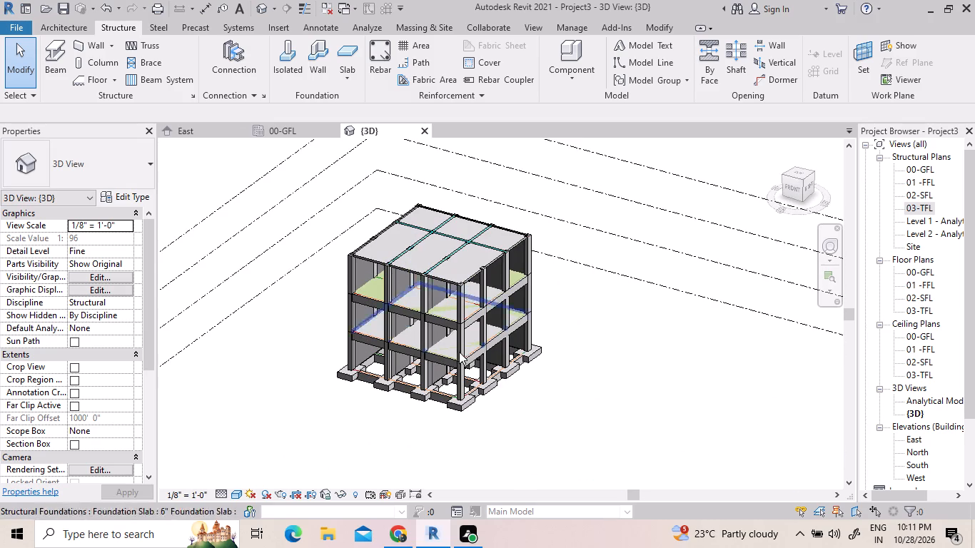
scroll(474, 355, "up", 3)
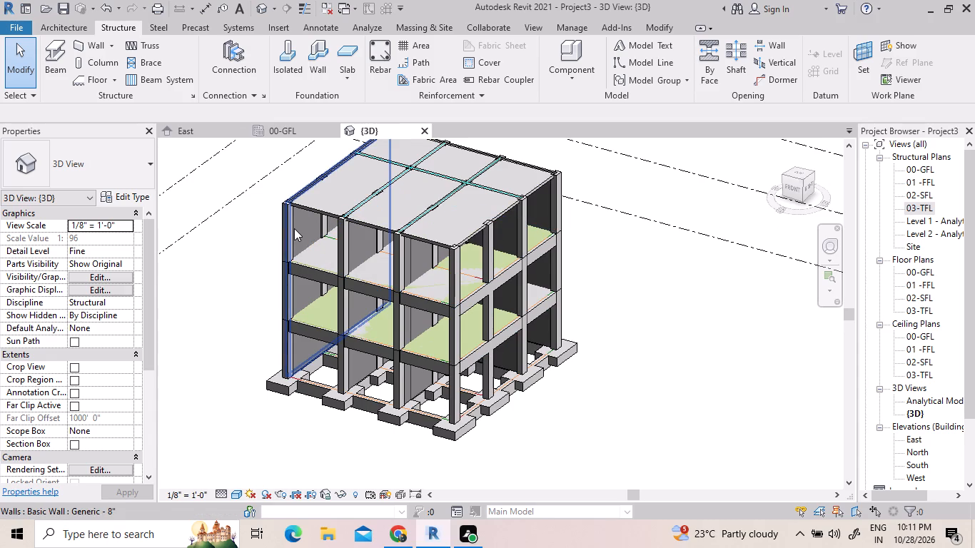
Review the framing, walls and footings in the 00-GFL structural plan and compare them with the East elevation.
left_click(294, 130)
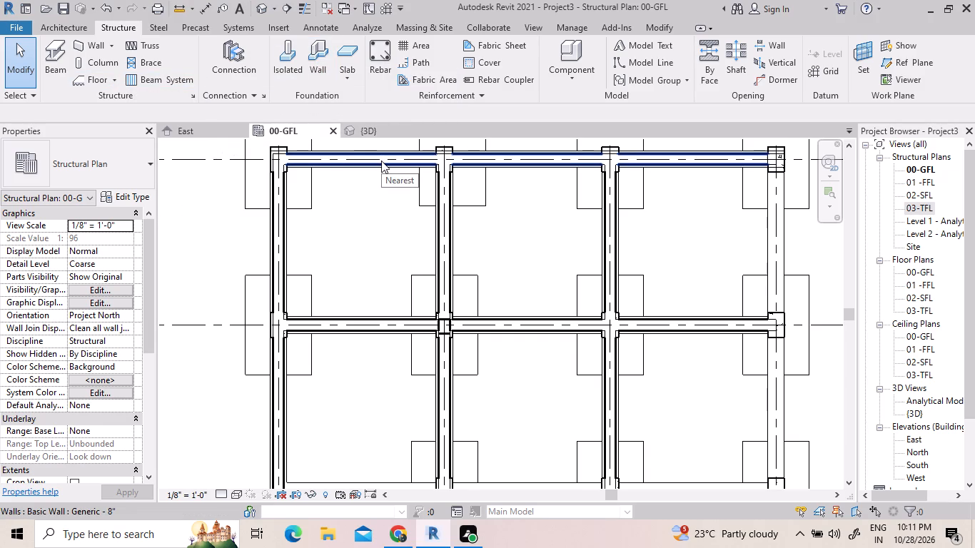
left_click(204, 127)
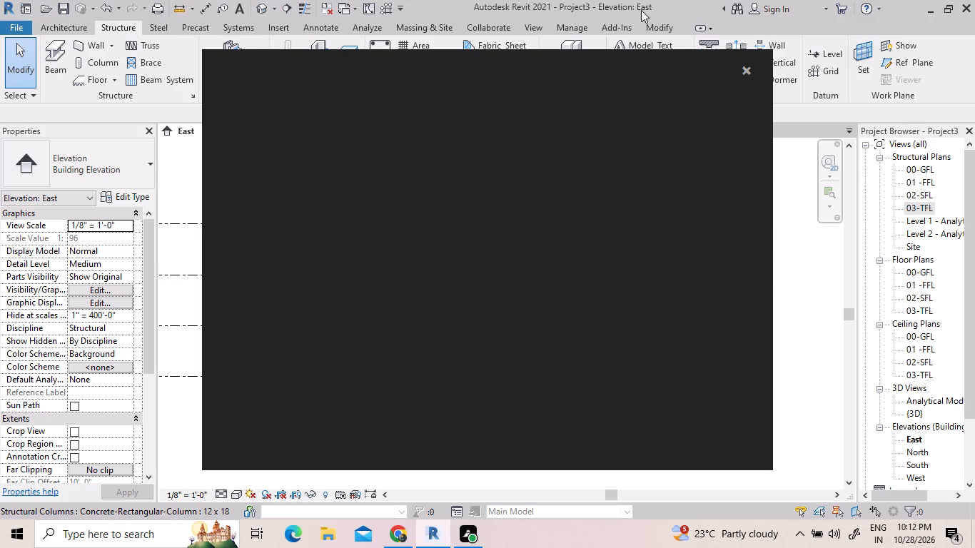
left_click(751, 68)
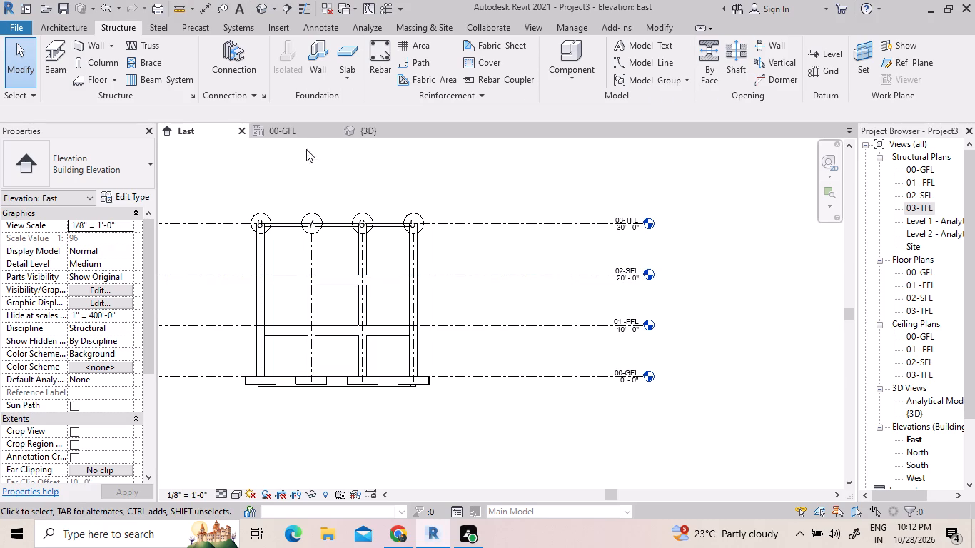
left_click(298, 133)
scroll(327, 283, "down", 3)
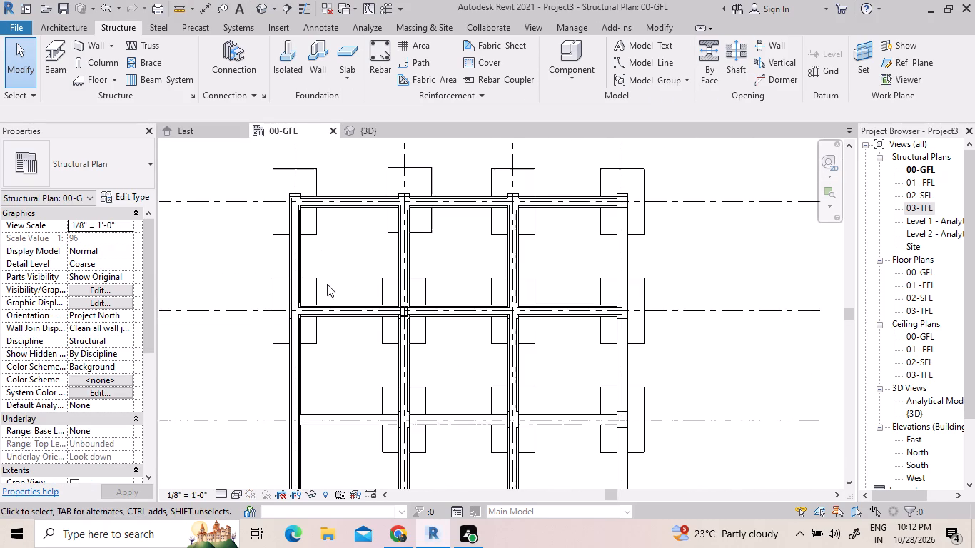
scroll(315, 245, "down", 4)
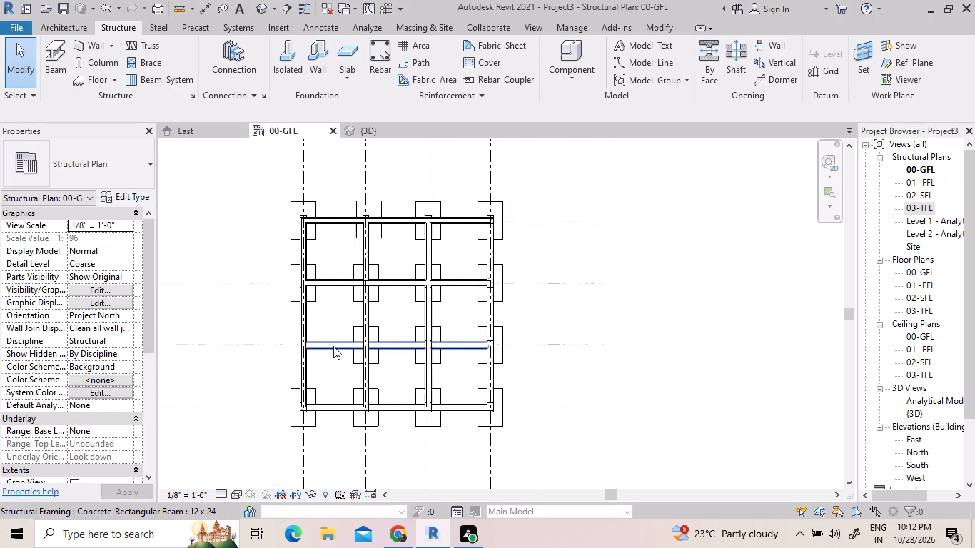
scroll(335, 347, "up", 3)
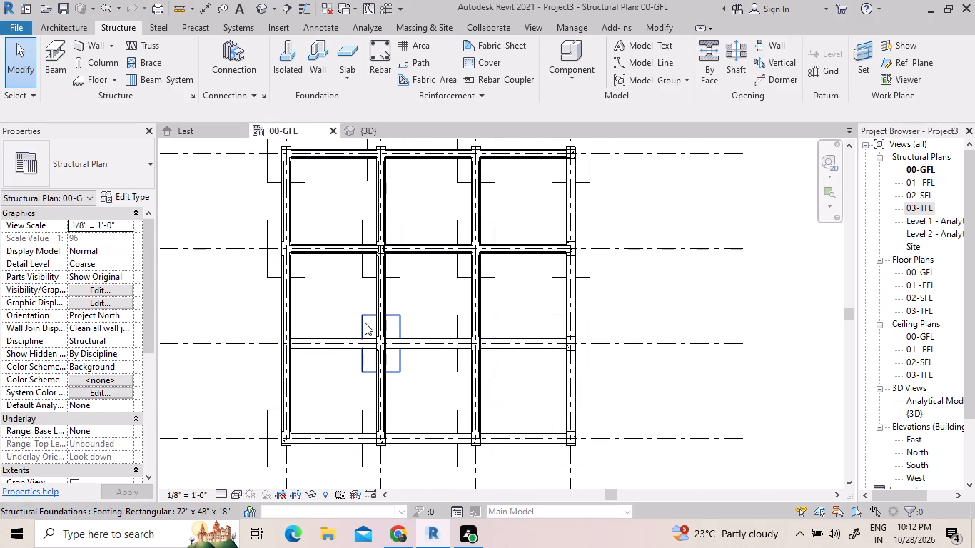
Copy the 72" x 48" x 18" footing to the westernmost grid intersection in the same row, second from the south.
left_click(365, 321)
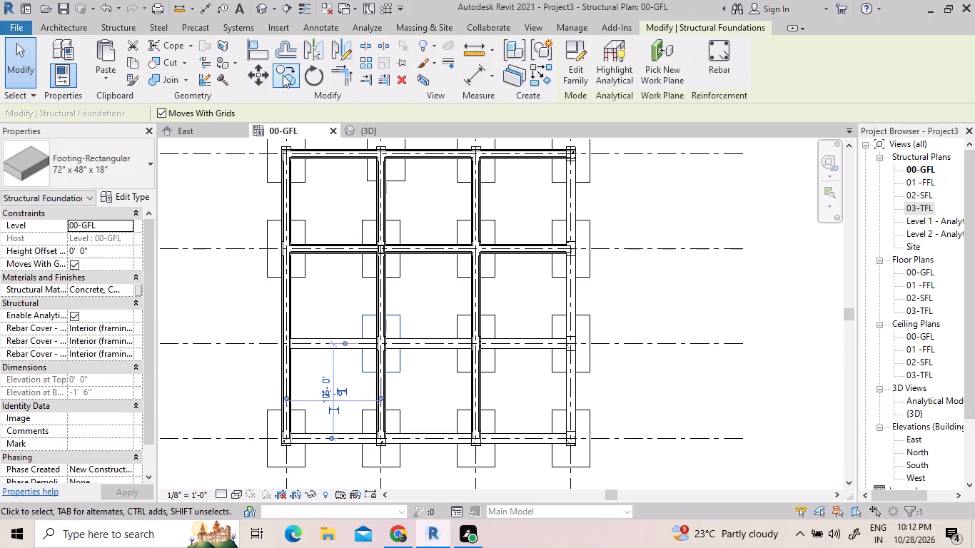
left_click(282, 73)
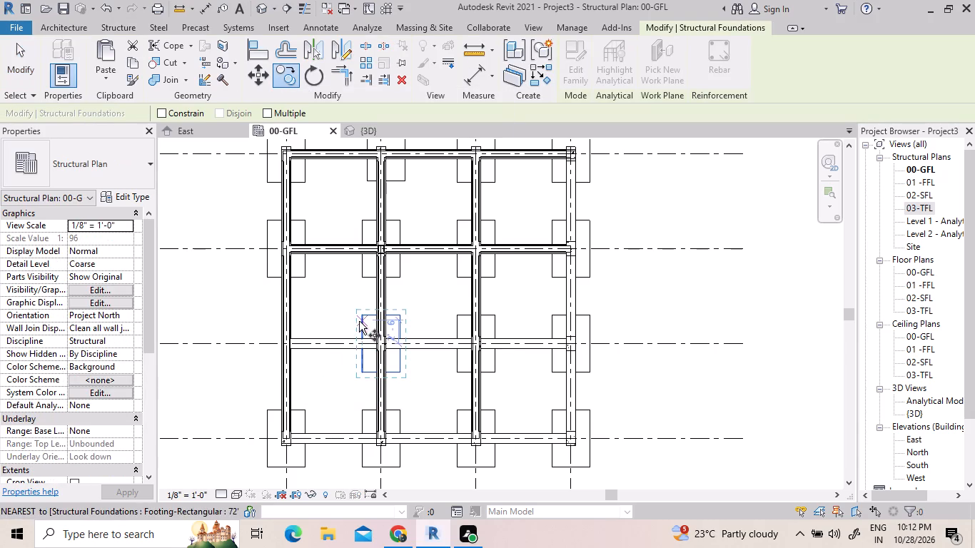
left_click(359, 321)
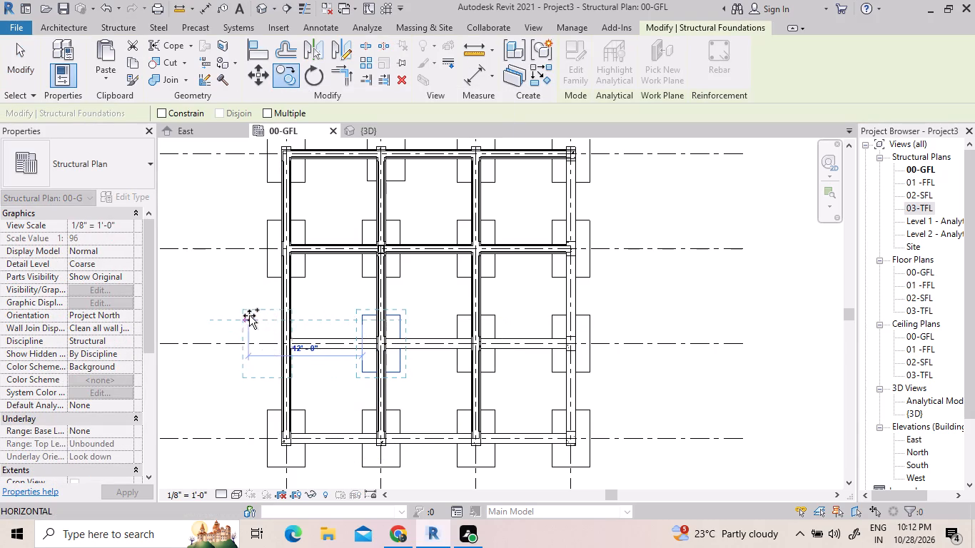
left_click(261, 321)
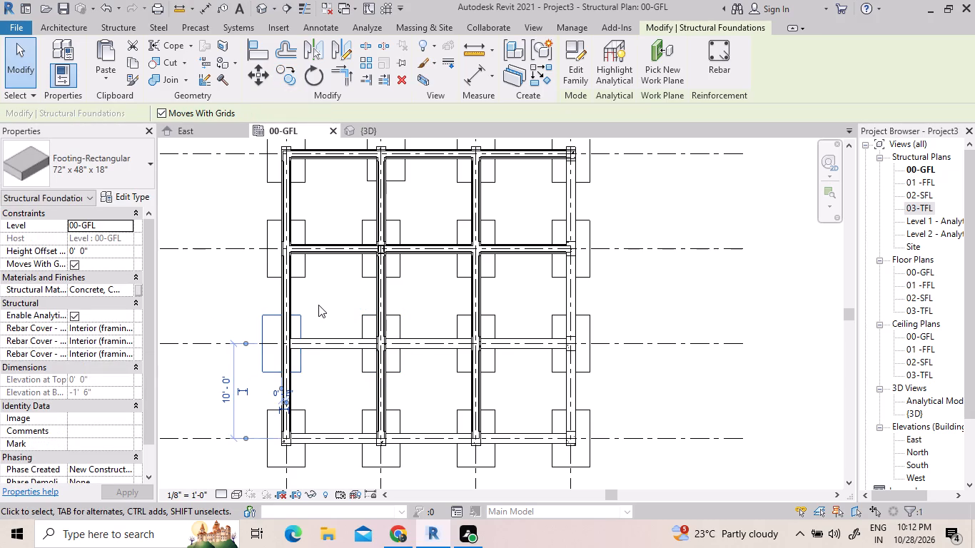
key("Escape")
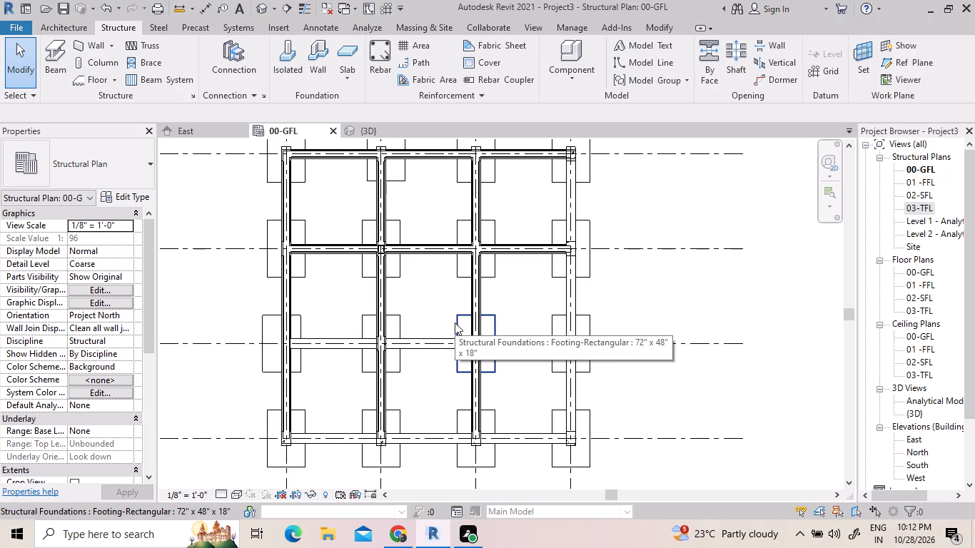
Flip the orientation of the Generic - 8" wall along the second east-west grid line from the north.
scroll(522, 407, "down", 1)
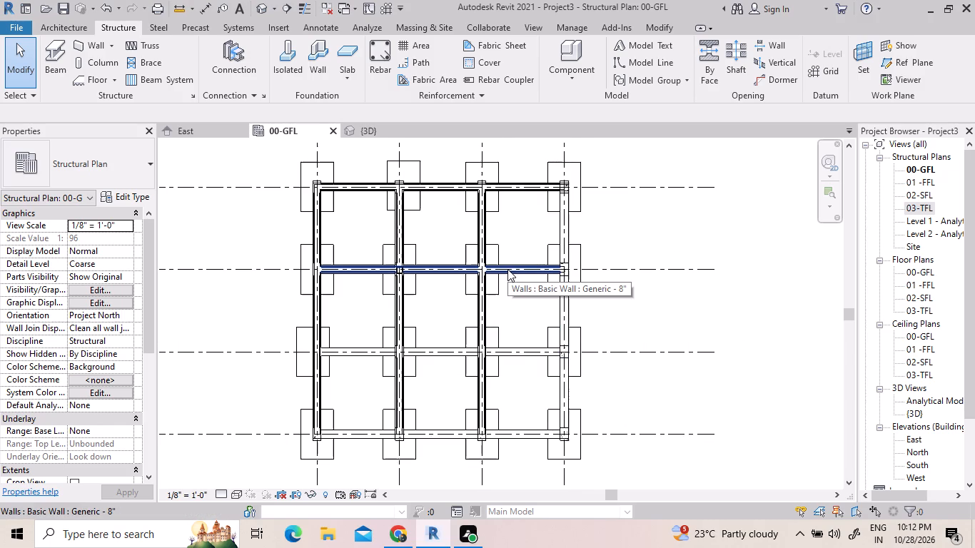
left_click(507, 269)
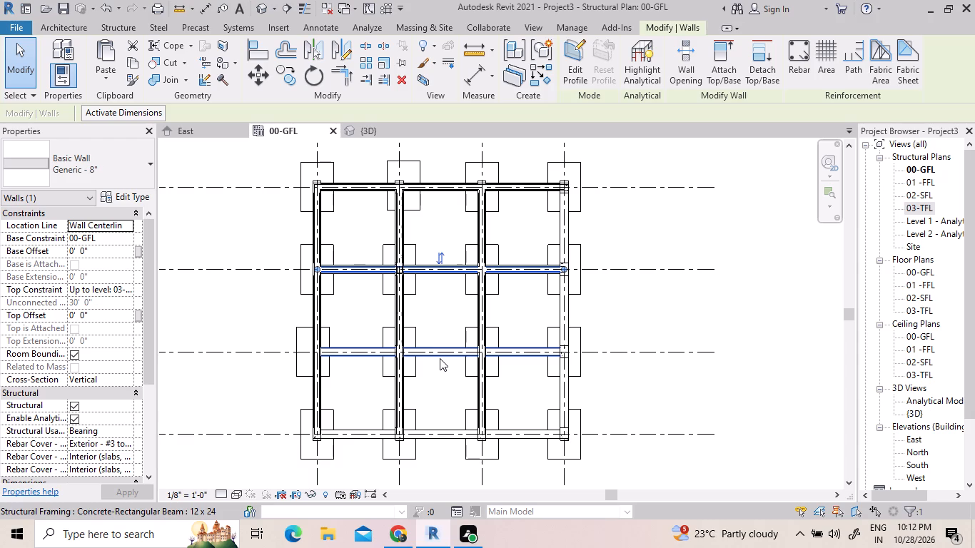
left_click(438, 261)
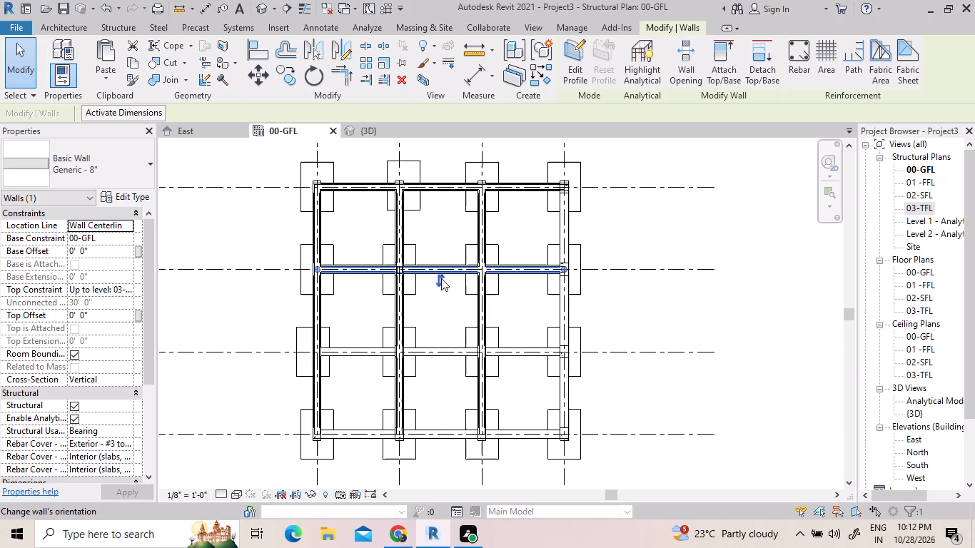
left_click(441, 275)
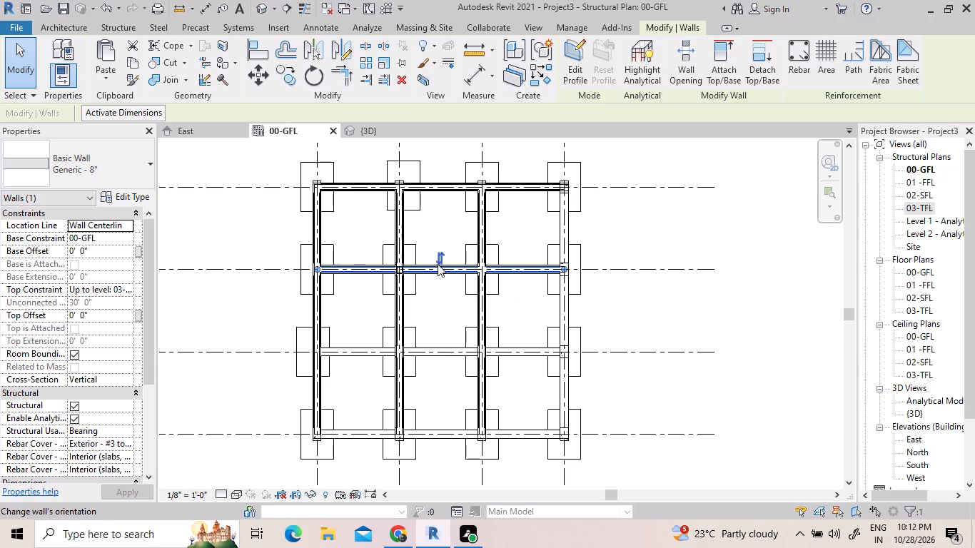
left_click_drag(438, 264, 435, 343)
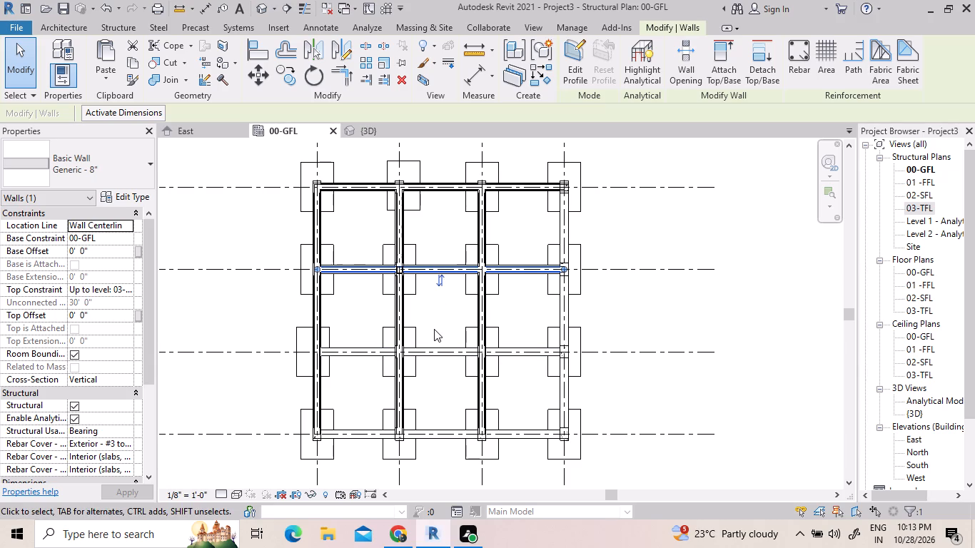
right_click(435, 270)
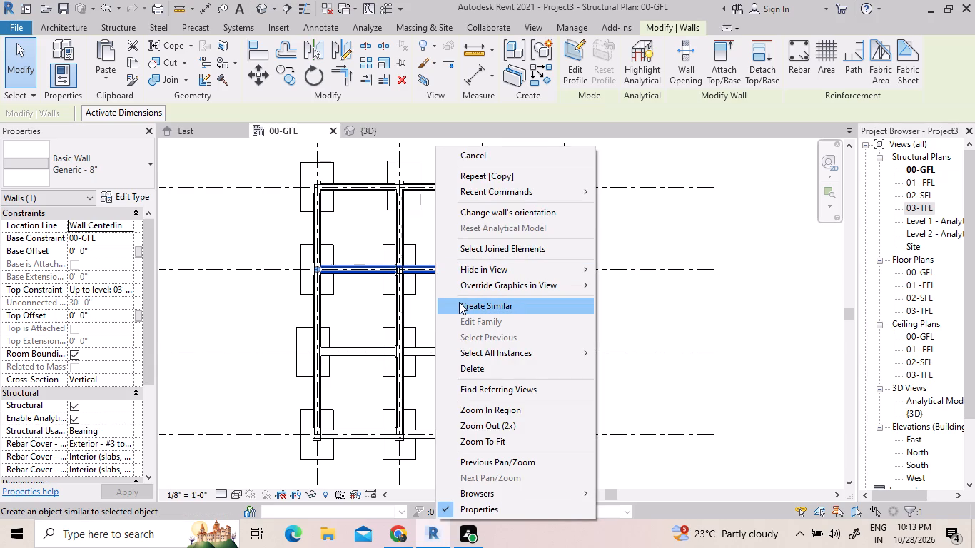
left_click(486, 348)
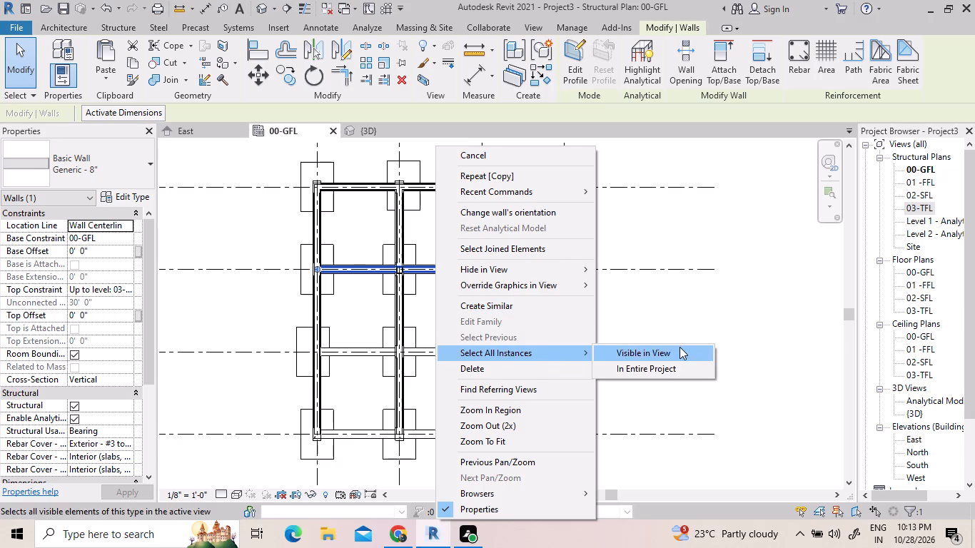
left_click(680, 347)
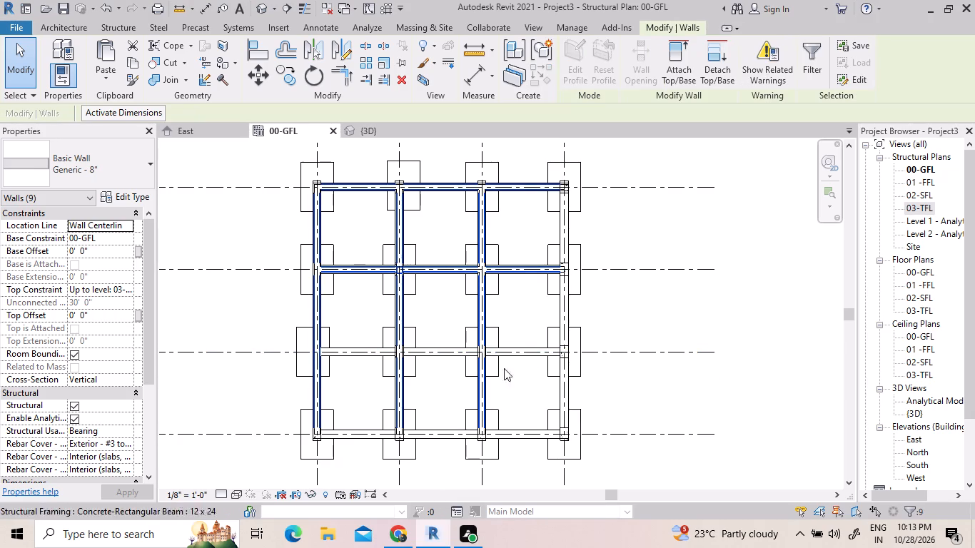
Copy that east-west Generic - 8" wall 10' south onto the beam along the next grid line and flip the copy's orientation.
left_click(416, 265)
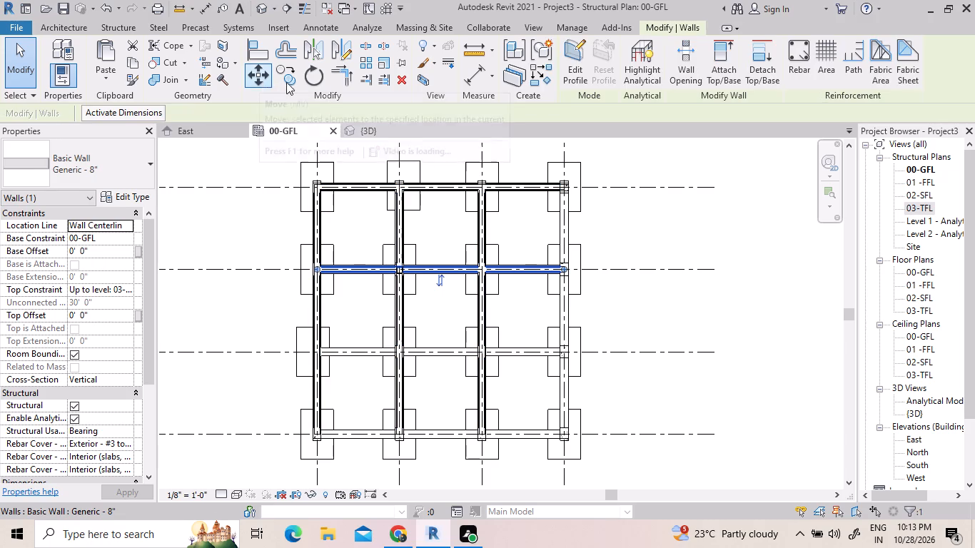
left_click(295, 78)
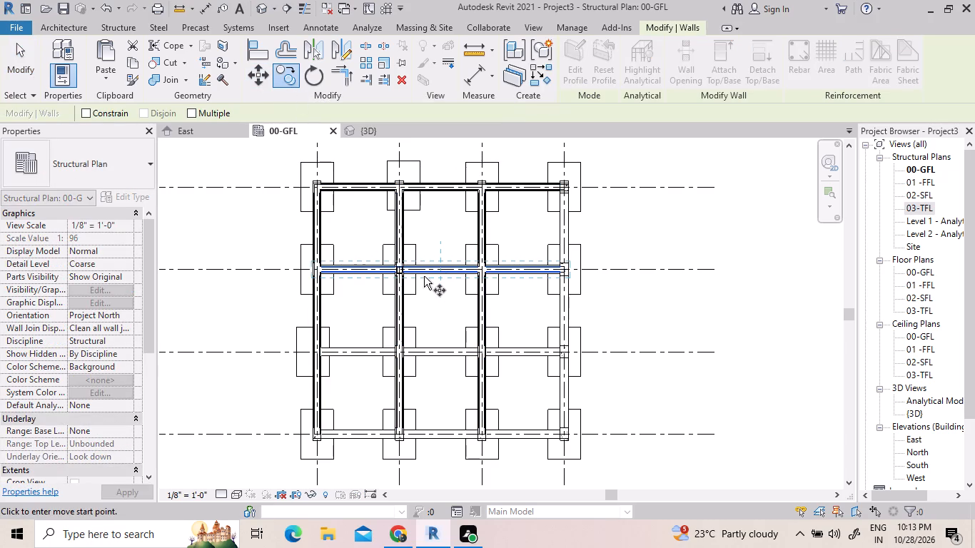
left_click(437, 271)
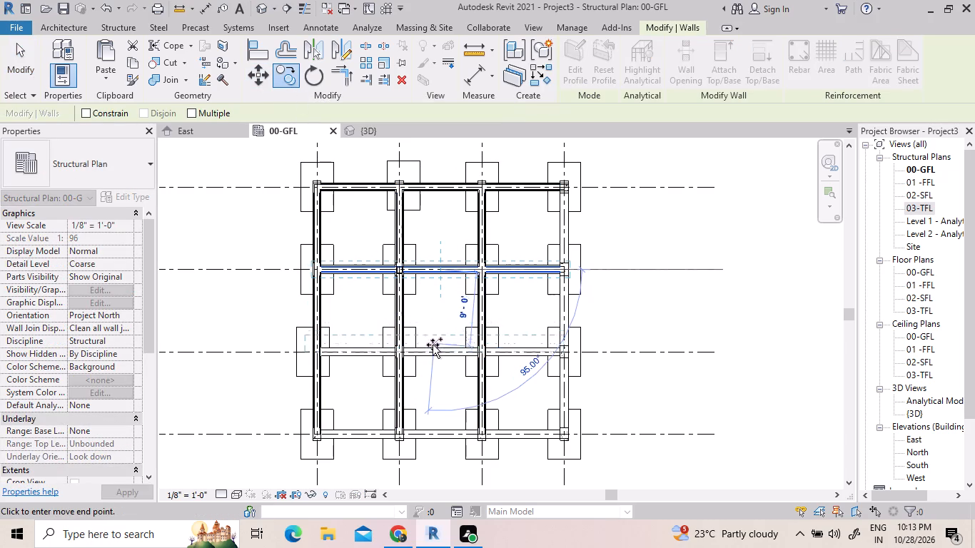
scroll(433, 362, "up", 5)
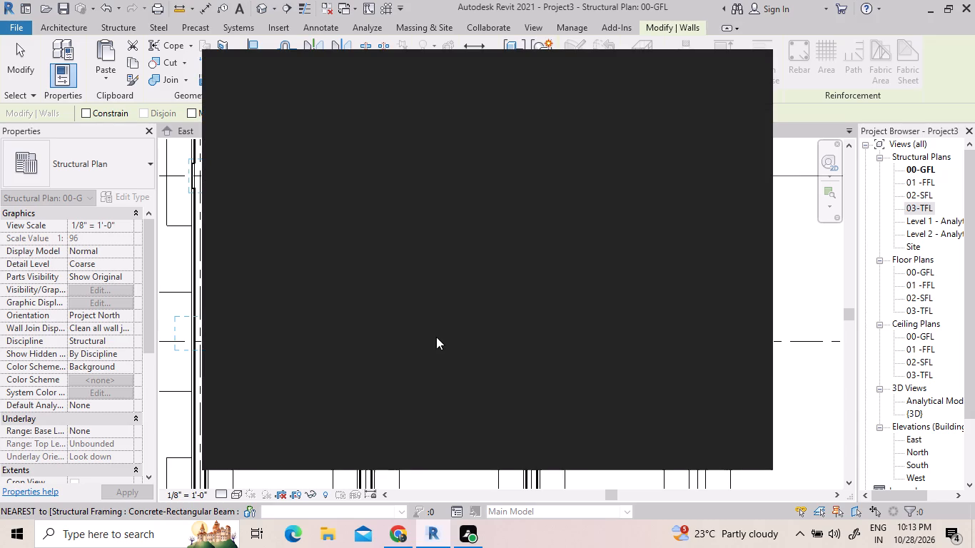
left_click(744, 70)
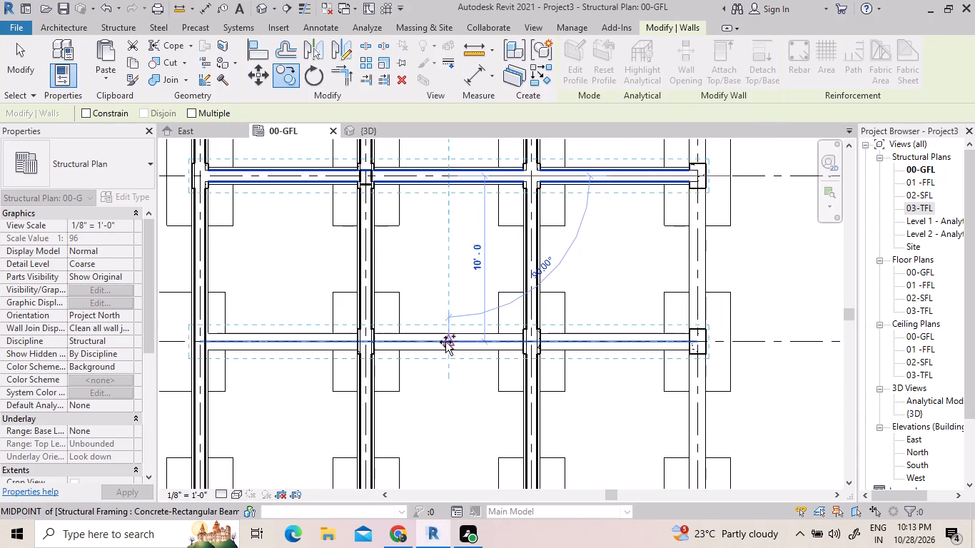
left_click(446, 340)
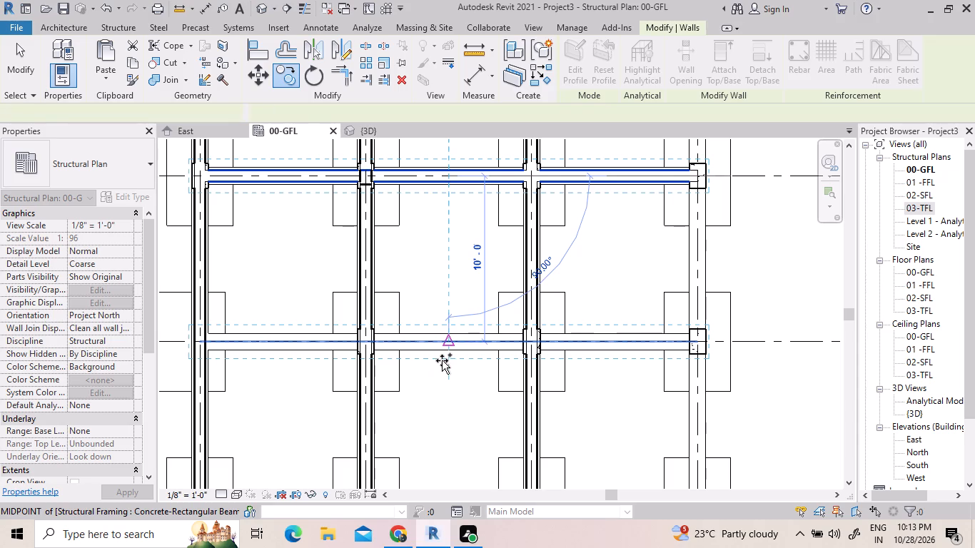
scroll(442, 360, "down", 3)
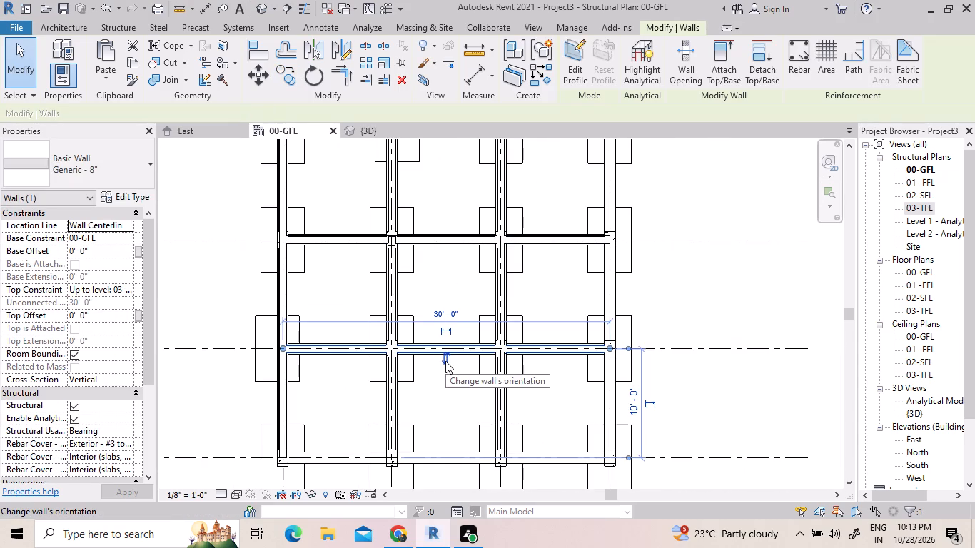
left_click(442, 346)
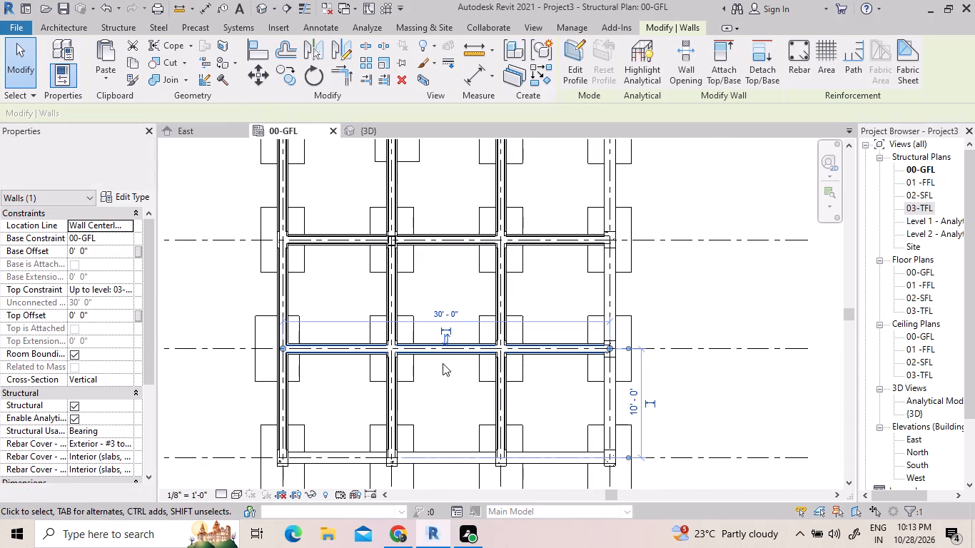
Copy the new wall another 10' south onto the beam along the southernmost grid line.
scroll(440, 375, "down", 2)
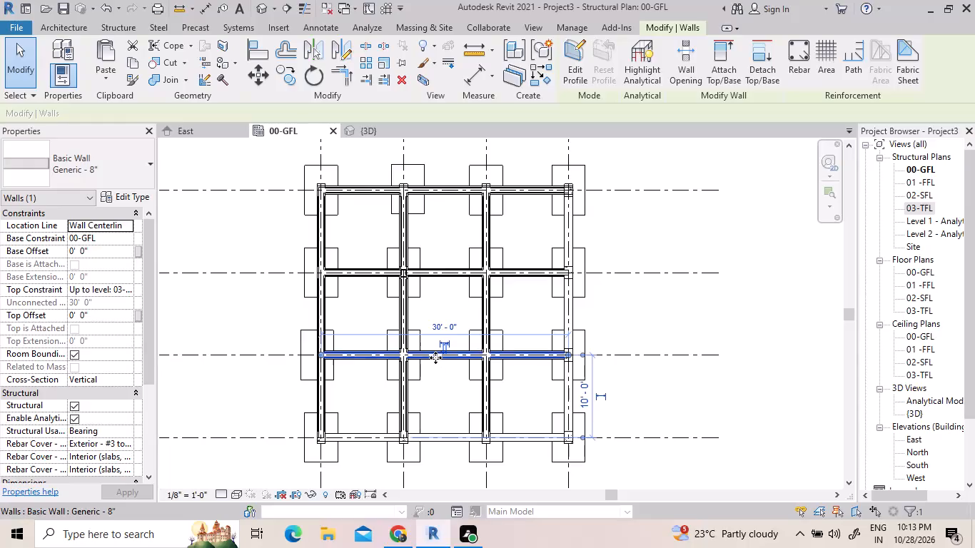
left_click(278, 76)
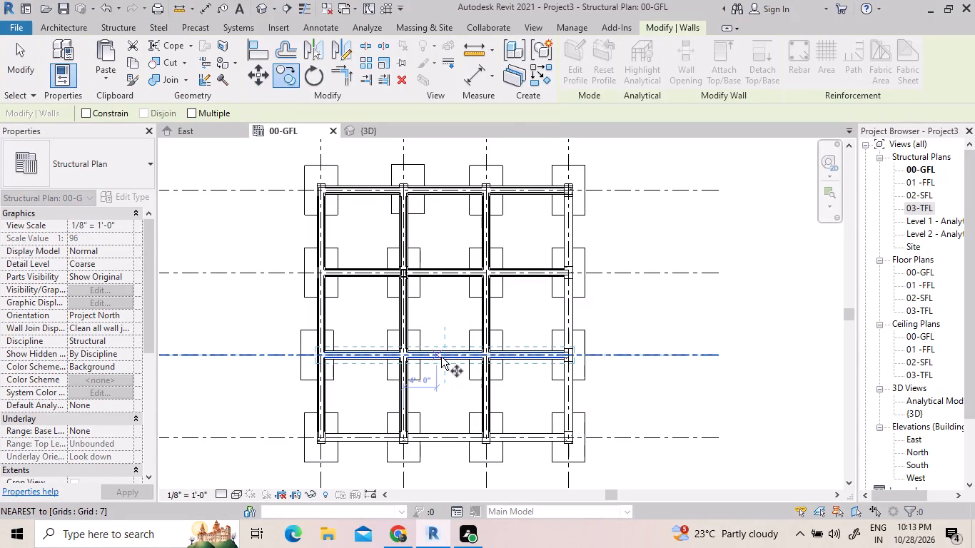
scroll(443, 357, "up", 3)
scroll(443, 365, "down", 1)
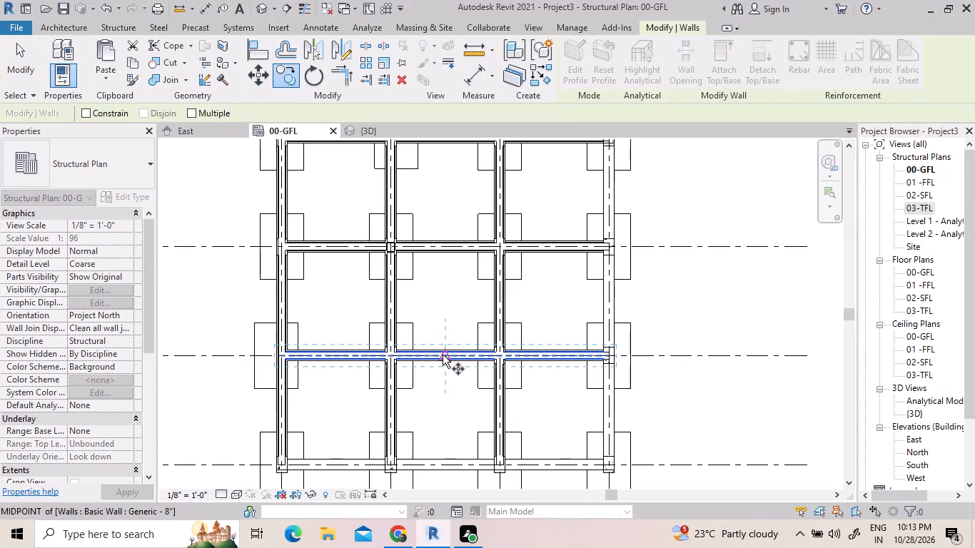
left_click(443, 355)
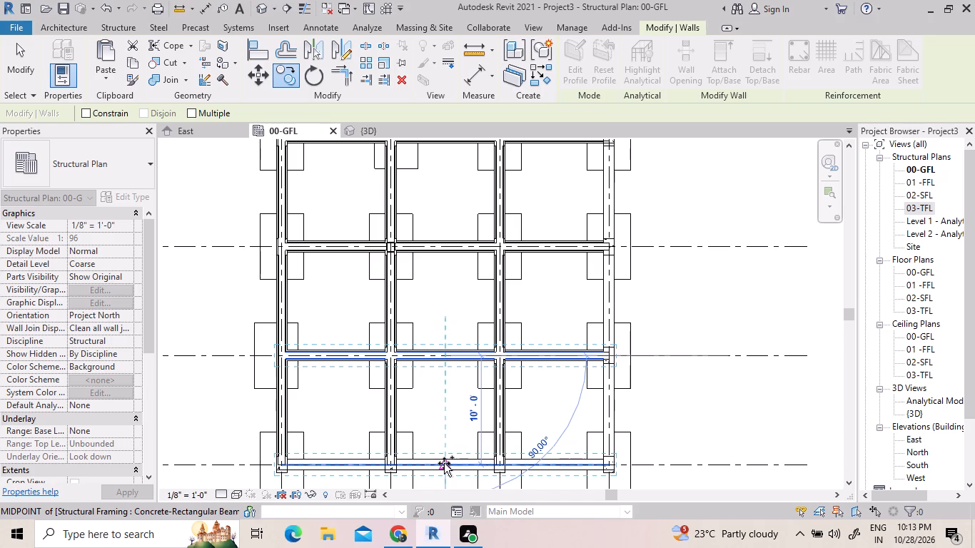
left_click(444, 463)
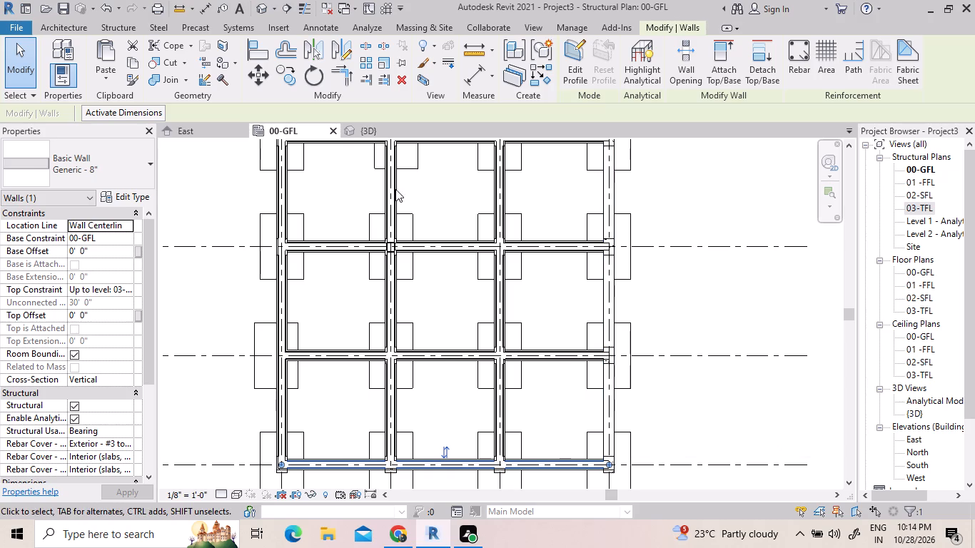
Inspect the copied walls and the footings in the 3D view from the front, the right side and below.
left_click(368, 131)
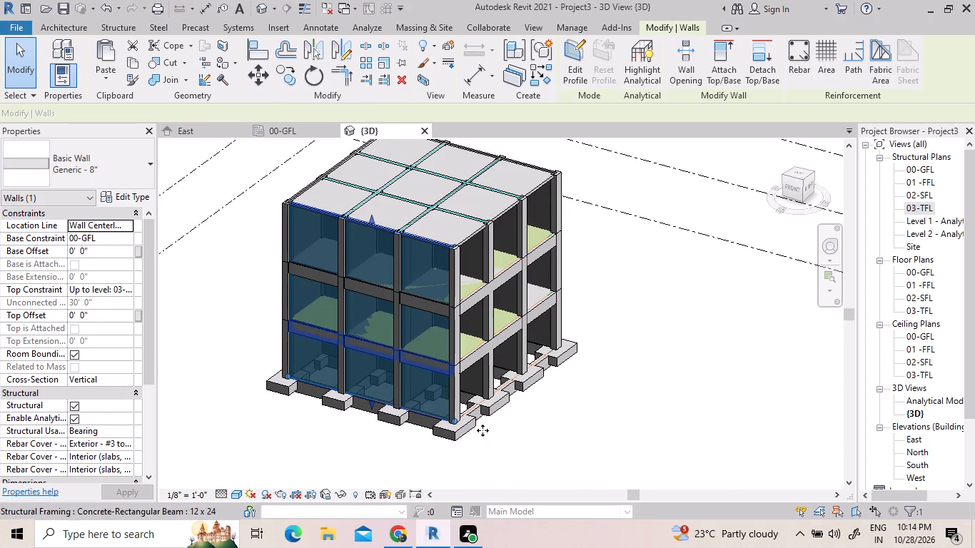
middle_click_drag(612, 406, 442, 437)
scroll(612, 406, "down", 1)
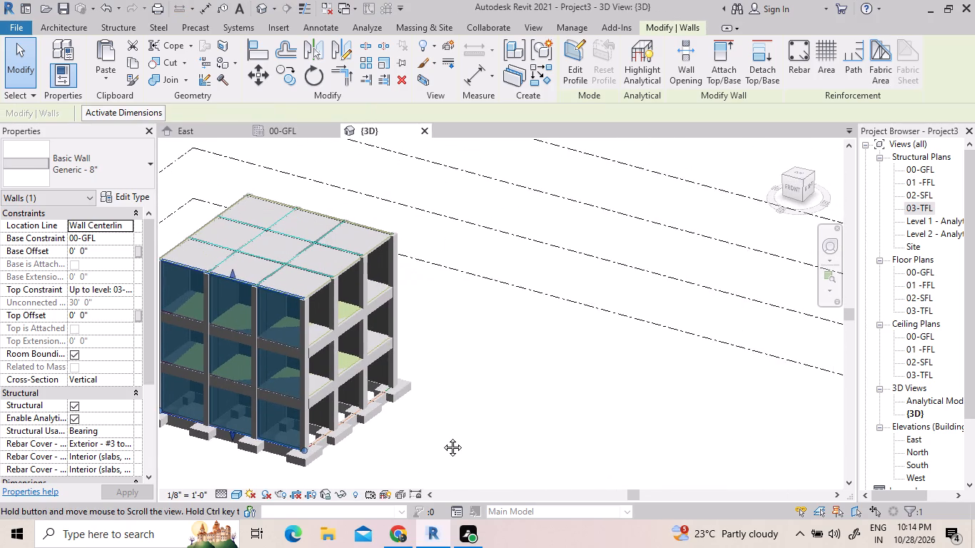
middle_click_drag(442, 437, 457, 425)
middle_click_drag(505, 394, 465, 440, "shift")
scroll(500, 408, "down", 1, "shift")
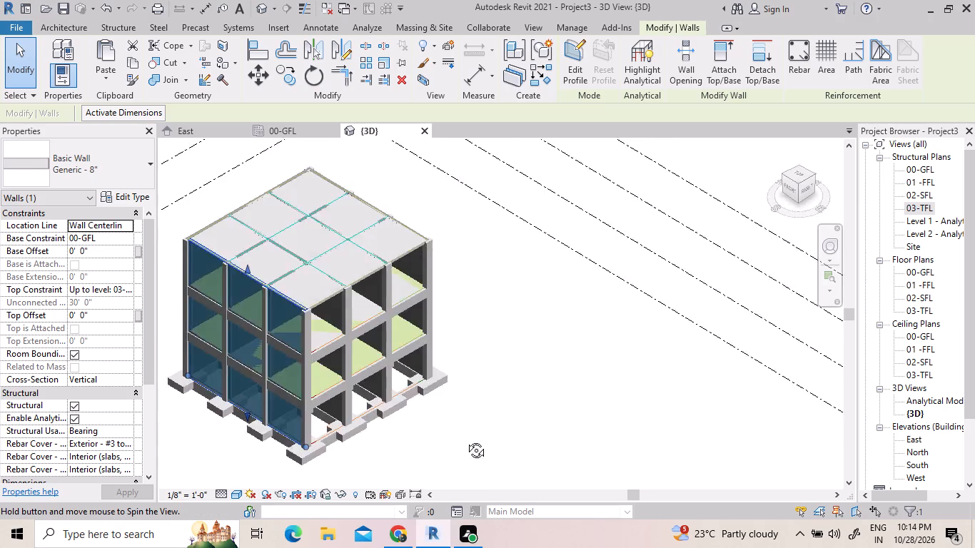
middle_click_drag(465, 440, 366, 343, "shift")
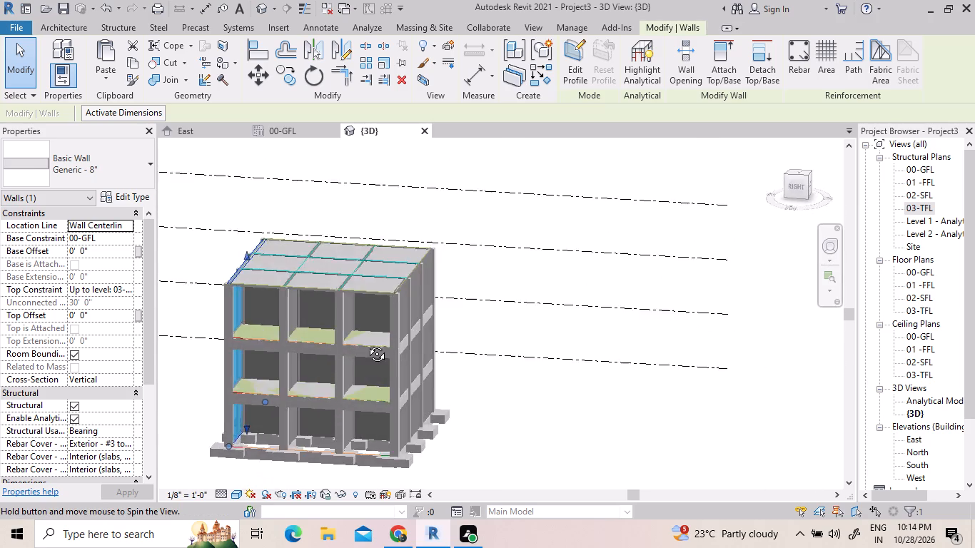
middle_click_drag(366, 343, 384, 313, "shift")
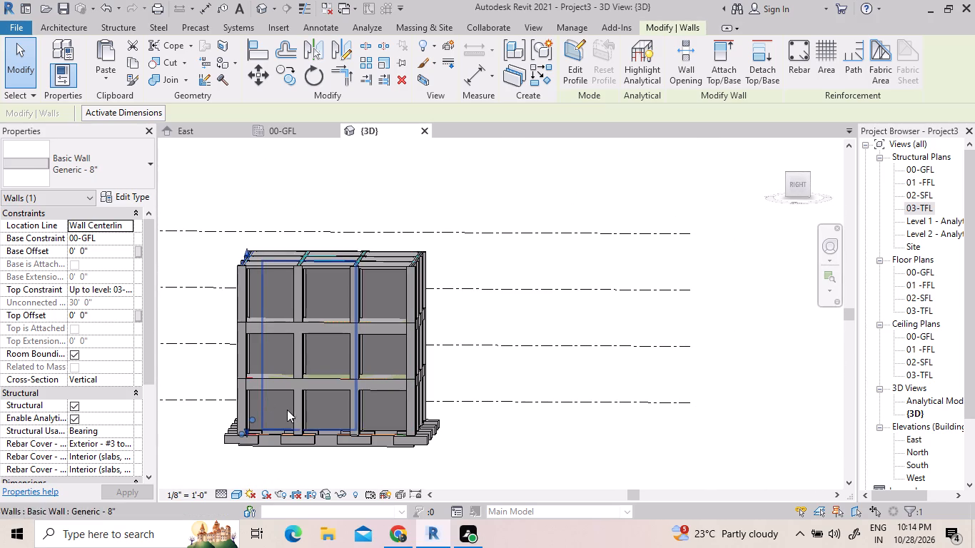
middle_click_drag(309, 454, 496, 415)
scroll(356, 458, "down", 1)
scroll(614, 476, "down", 3)
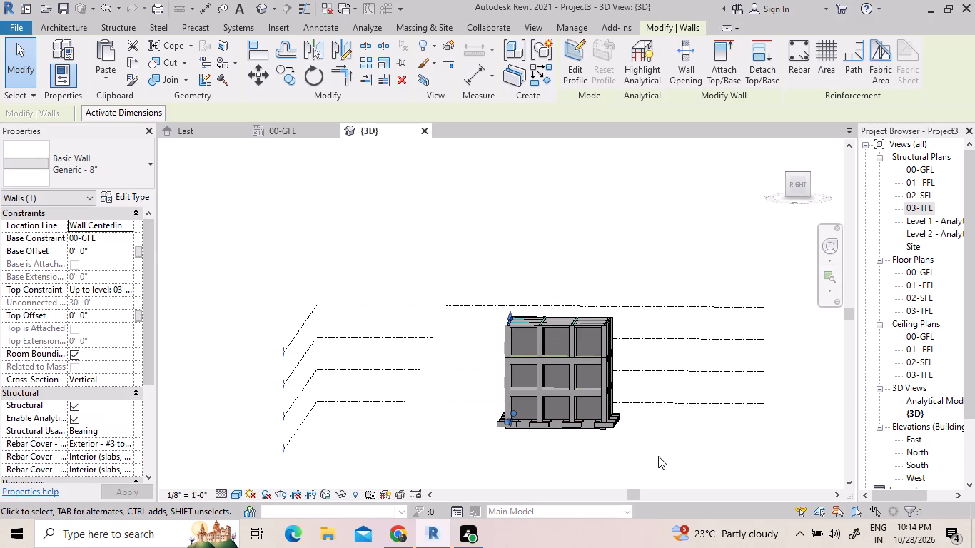
key("Escape")
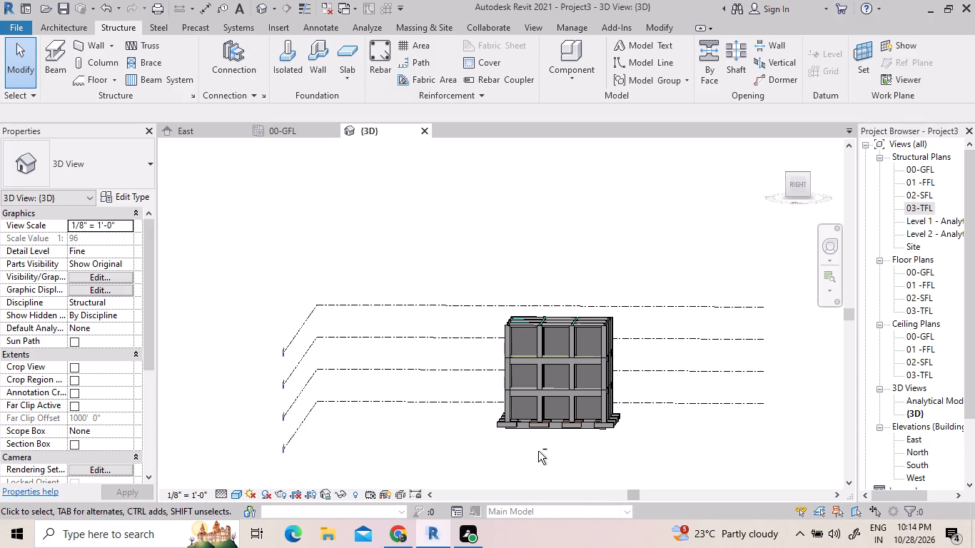
middle_click_drag(539, 453, 739, 416, "shift")
scroll(542, 457, "down", 1, "shift")
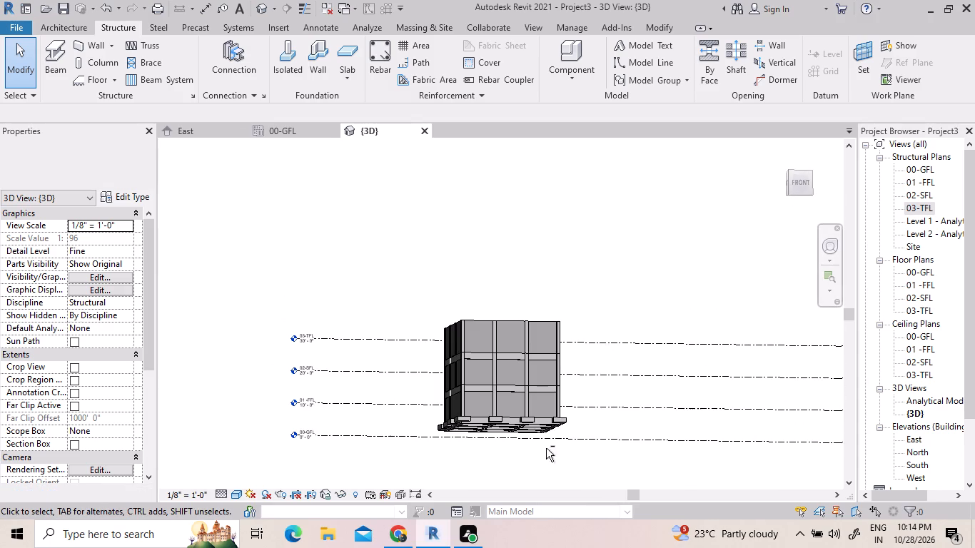
middle_click_drag(536, 450, 537, 278, "shift")
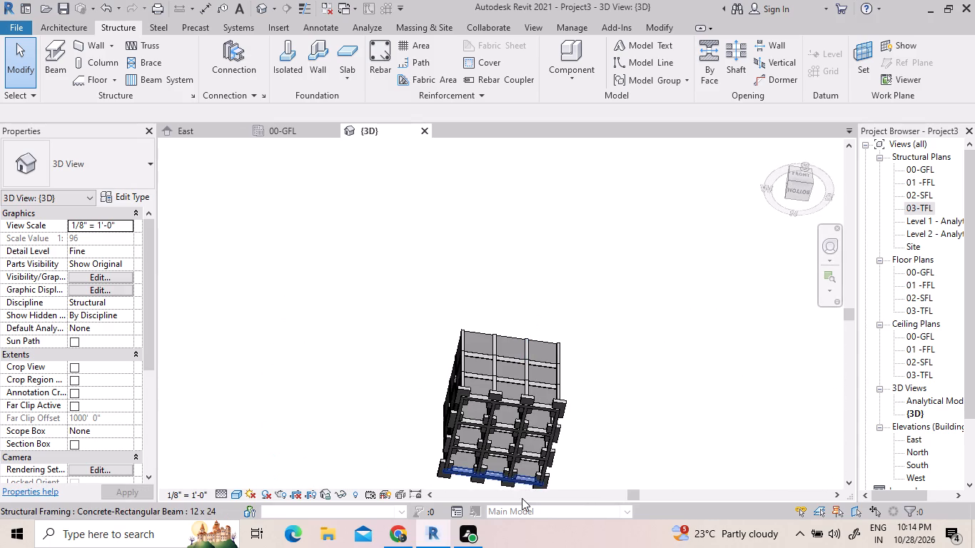
Inspect the footings, walls and slabs in the 3D view from below, around the sides and close up from the east.
middle_click_drag(526, 494, 546, 350, "shift")
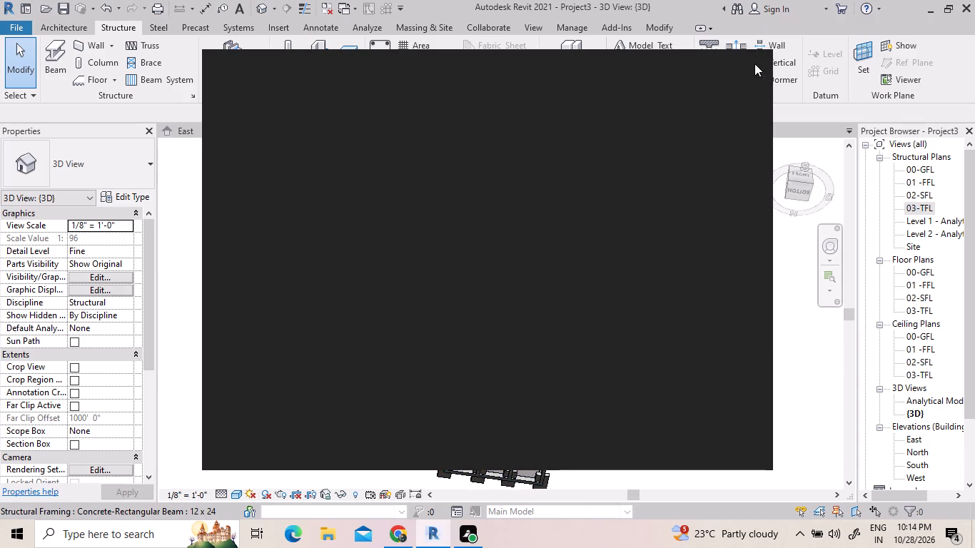
left_click(748, 76)
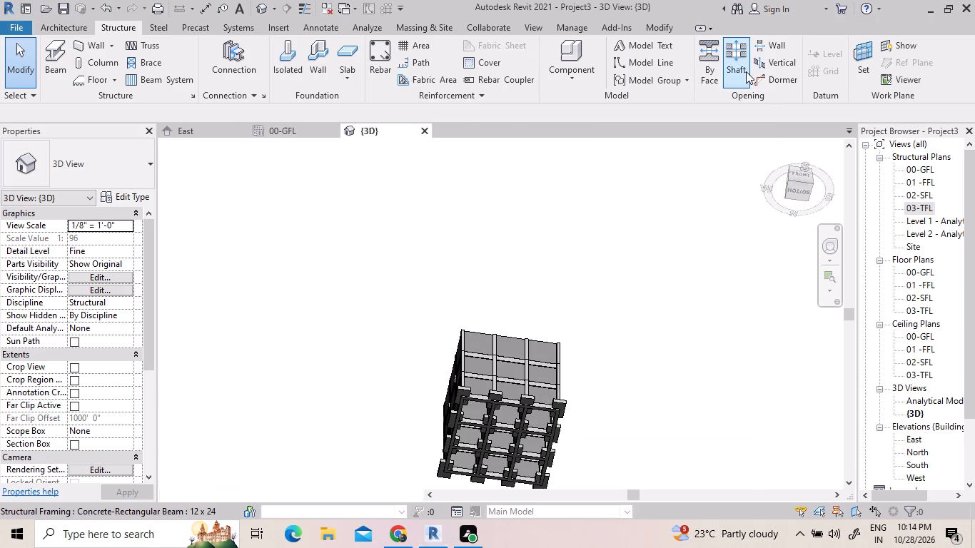
scroll(552, 374, "down", 1)
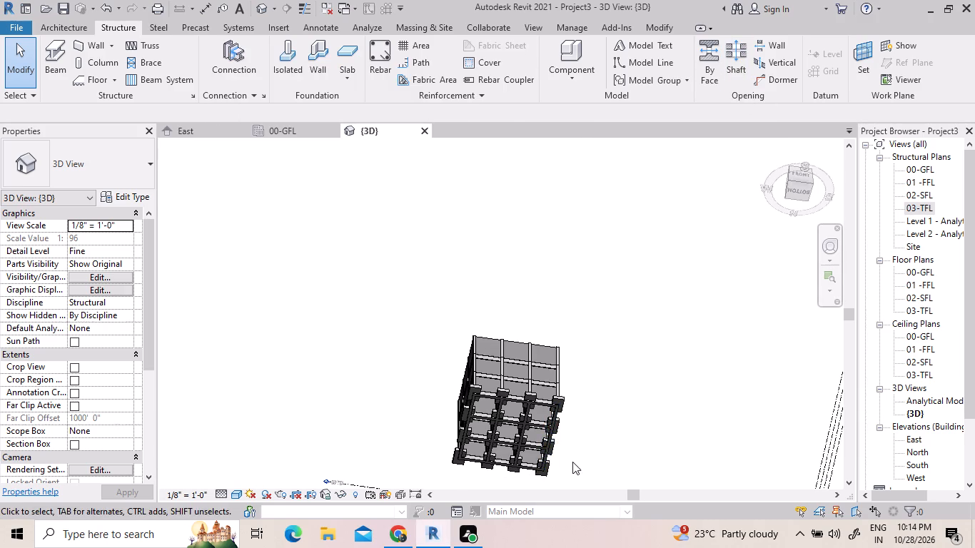
middle_click_drag(573, 462, 492, 316, "shift")
scroll(573, 462, "down", 1, "shift")
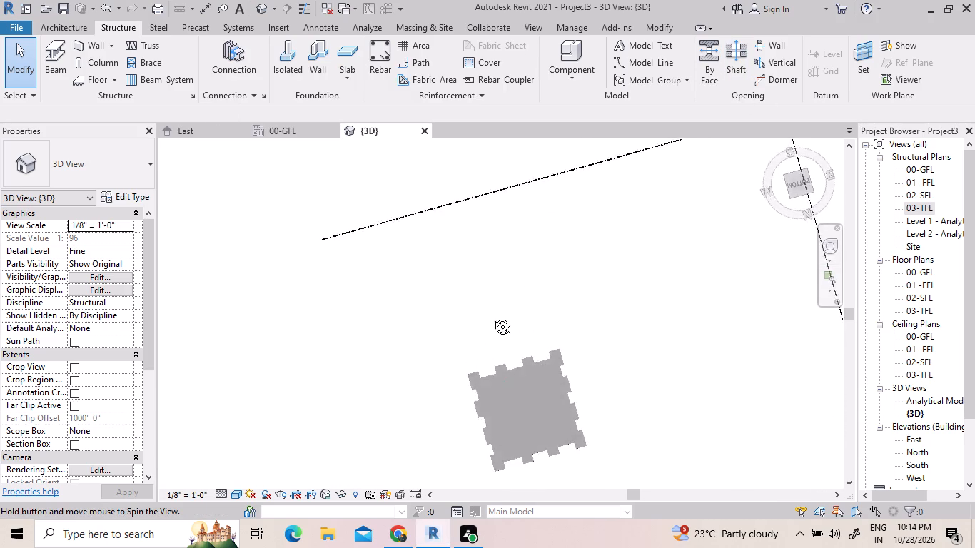
middle_click_drag(492, 316, 460, 466, "shift")
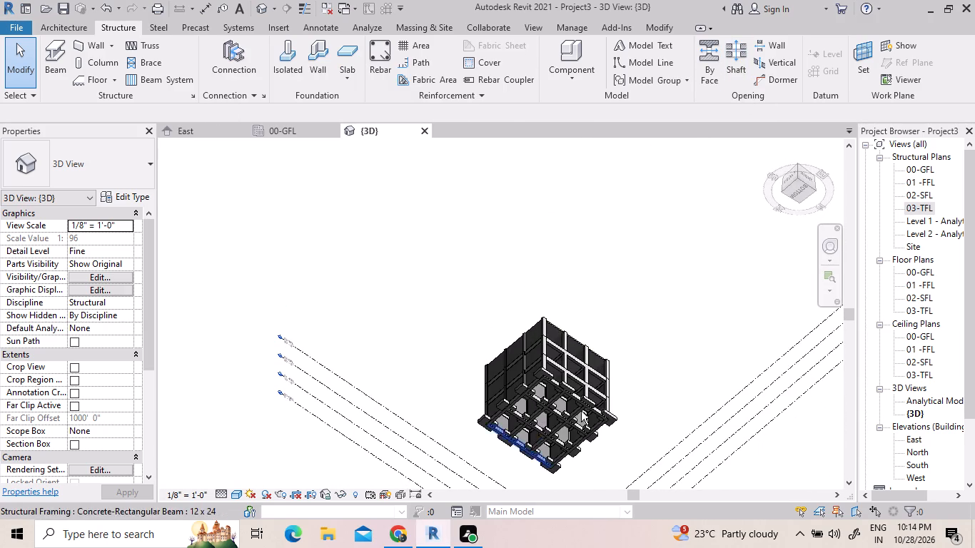
scroll(610, 413, "down", 1, "shift")
middle_click_drag(610, 414, 526, 486, "shift")
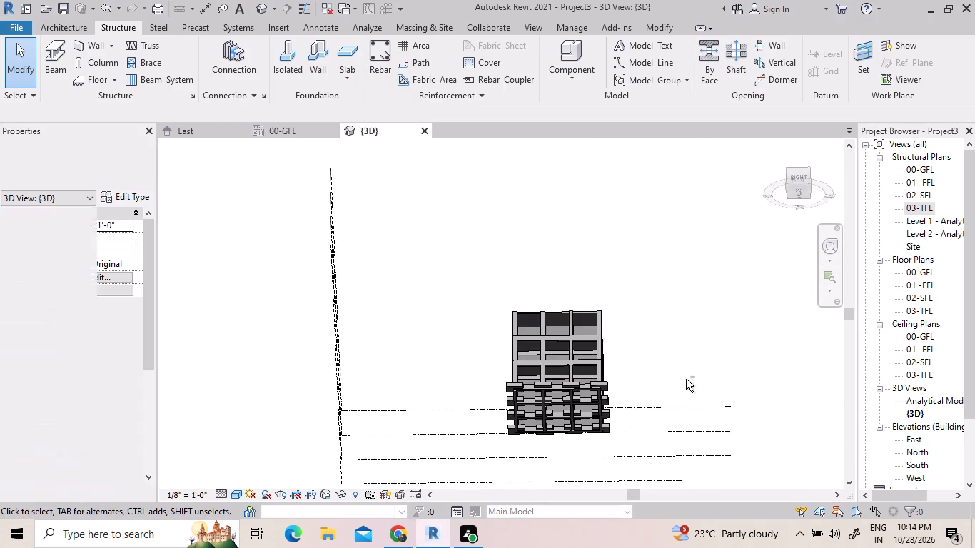
middle_click_drag(666, 377, 638, 489, "shift")
scroll(663, 387, "down", 1, "shift")
scroll(602, 323, "down", 1, "shift")
middle_click_drag(602, 323, 546, 393, "shift")
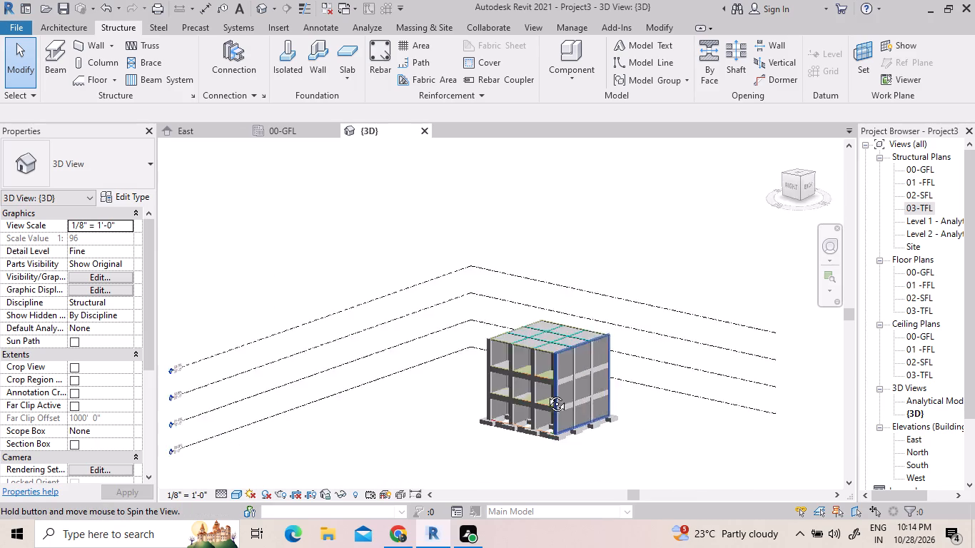
middle_click_drag(546, 393, 601, 397, "shift")
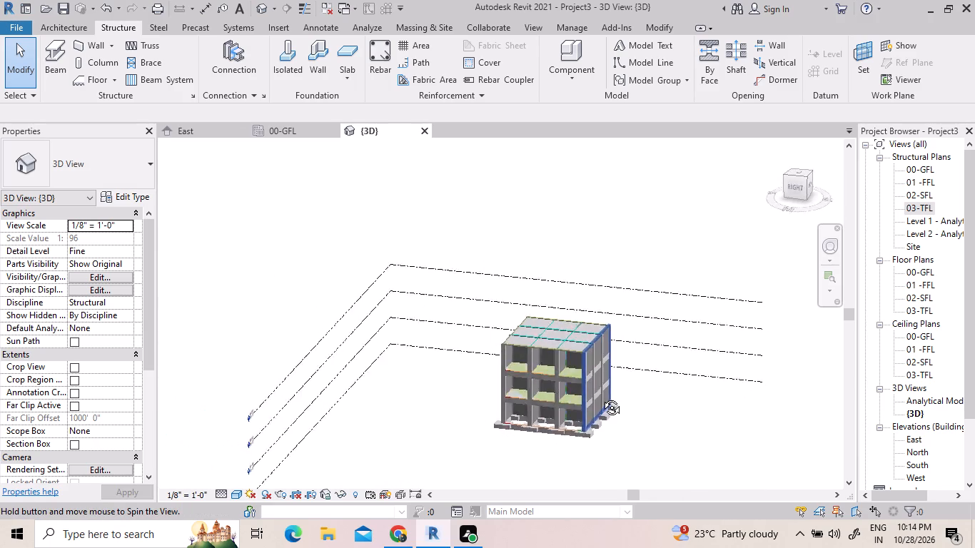
middle_click_drag(601, 397, 701, 369, "shift")
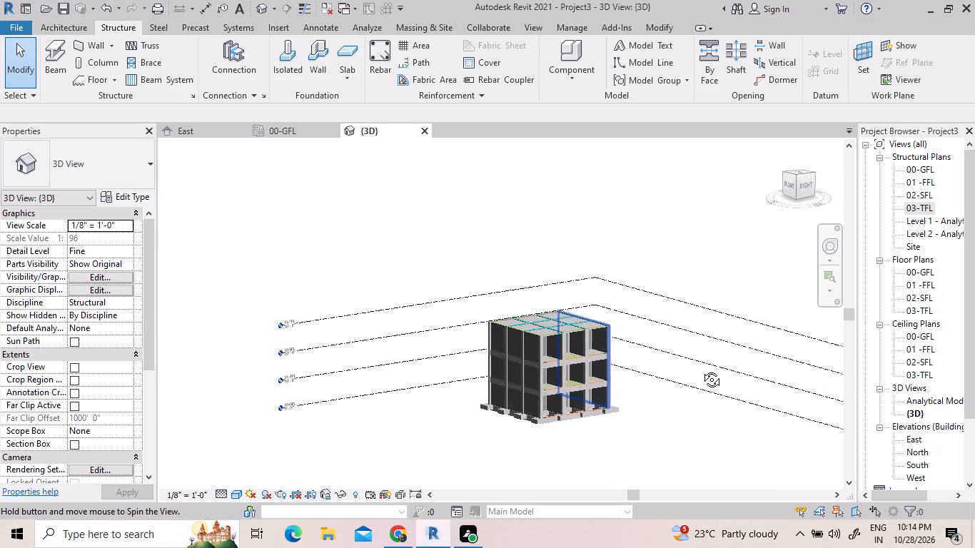
middle_click_drag(701, 369, 642, 375, "shift")
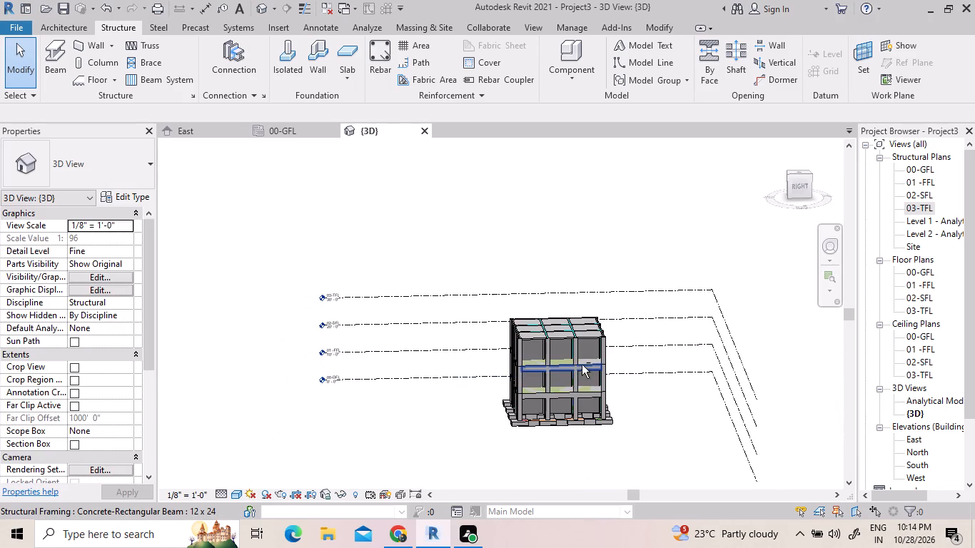
scroll(582, 365, "up", 7, "shift")
scroll(567, 357, "up", 8)
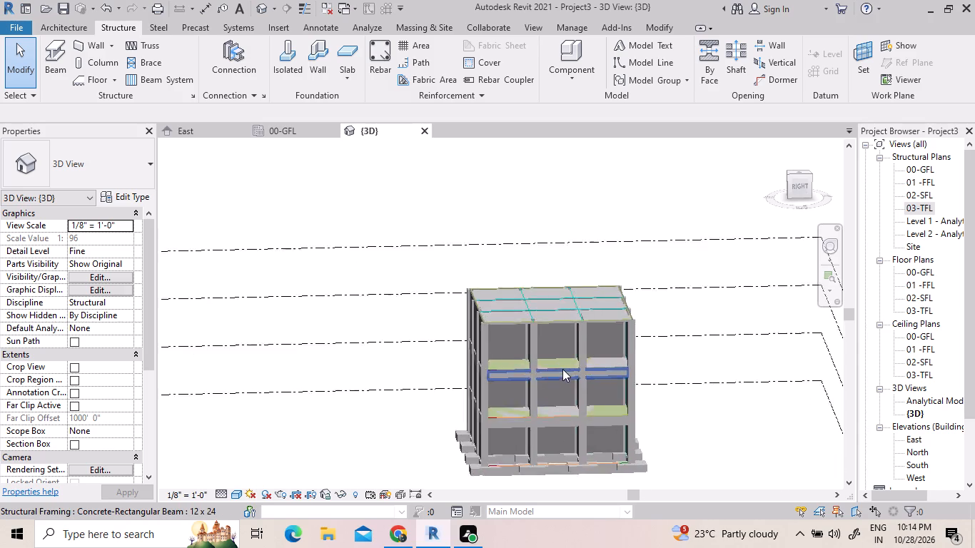
scroll(537, 455, "up", 8)
scroll(520, 399, "down", 2)
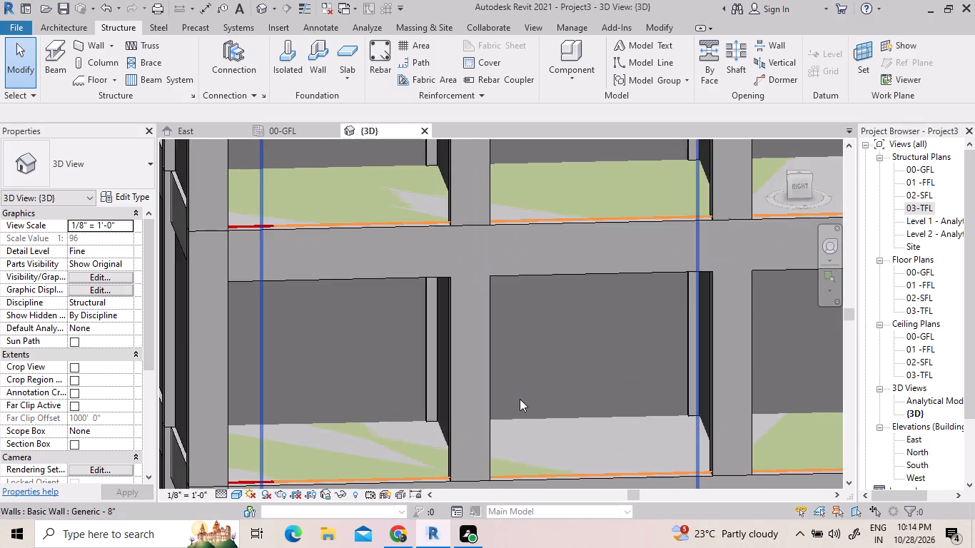
scroll(520, 399, "down", 6)
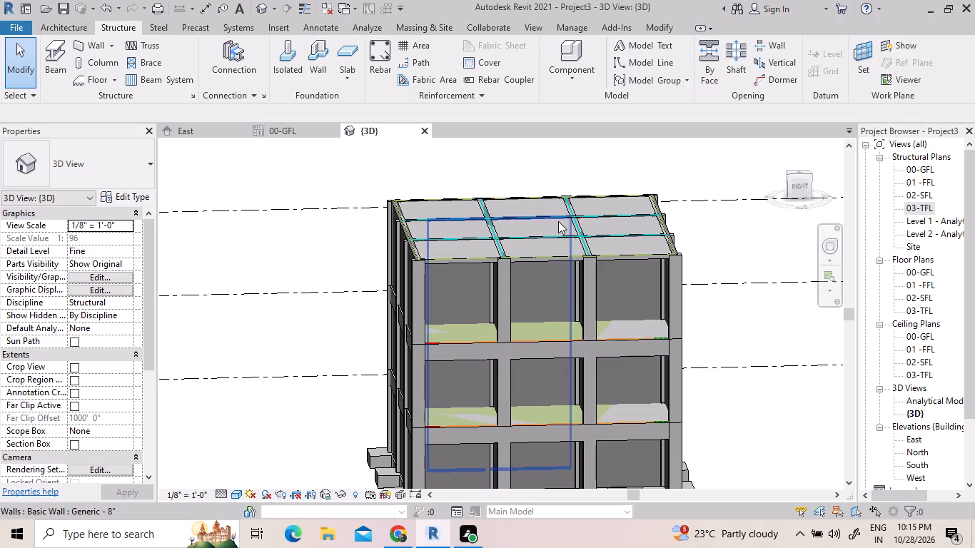
scroll(538, 275, "down", 3)
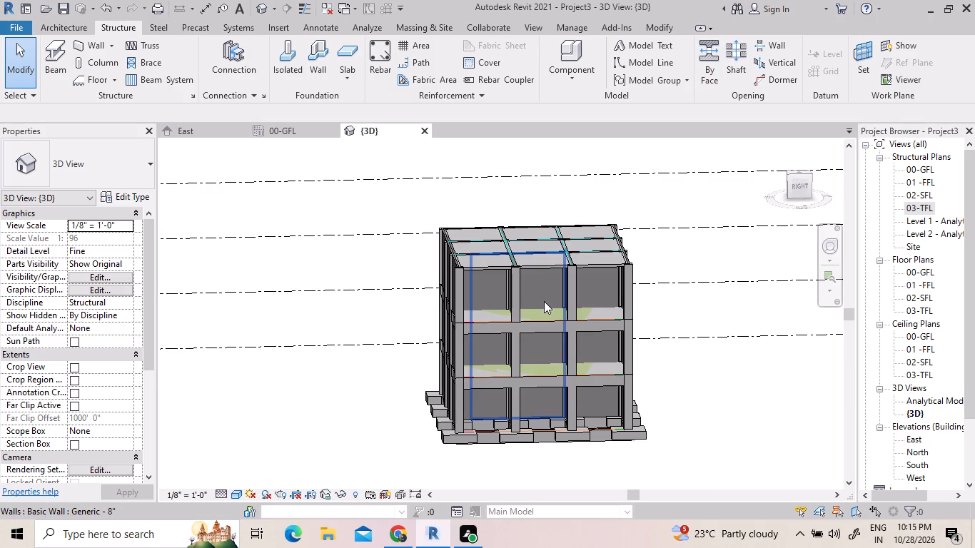
Delete the three Generic - 8" wall segments along the interior north-south grid line nearest the east face.
left_click(541, 288)
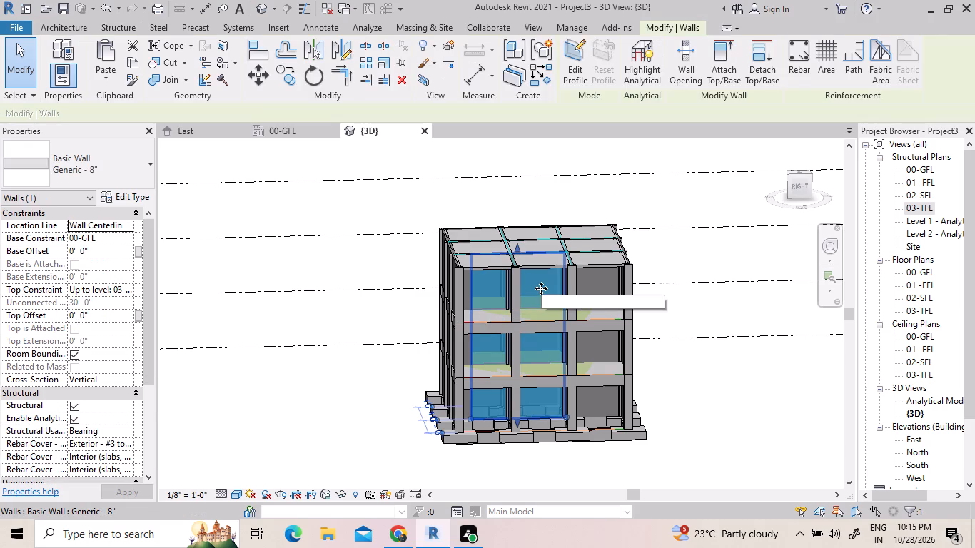
left_click(396, 83)
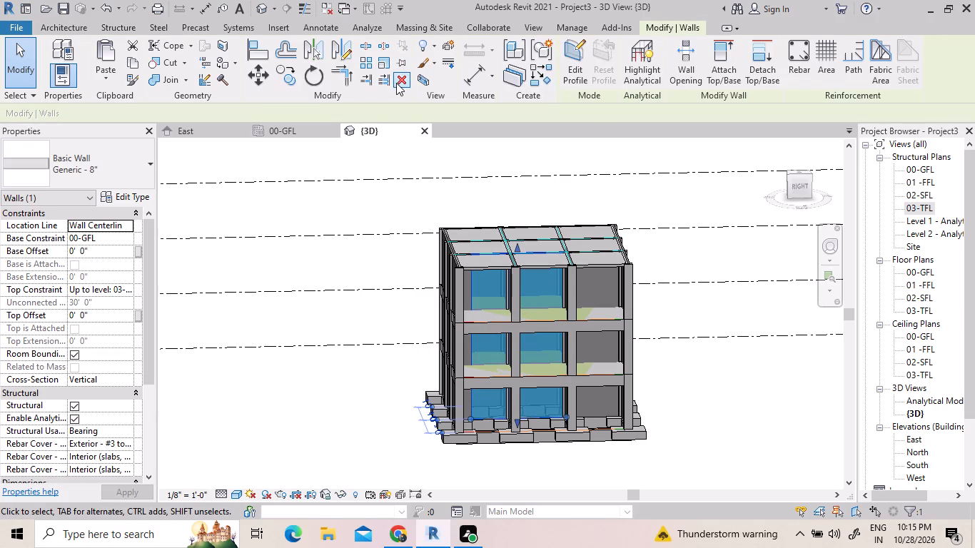
left_click(585, 285)
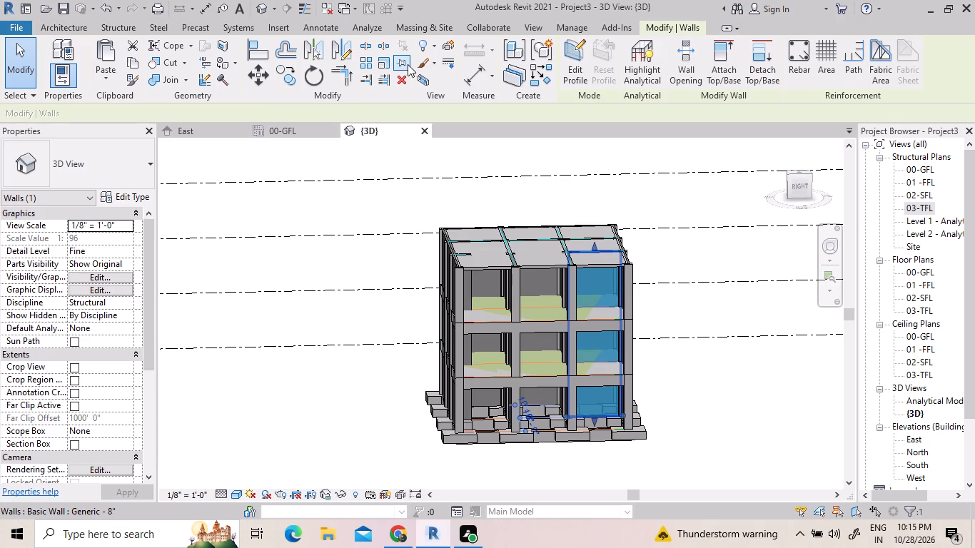
left_click(405, 76)
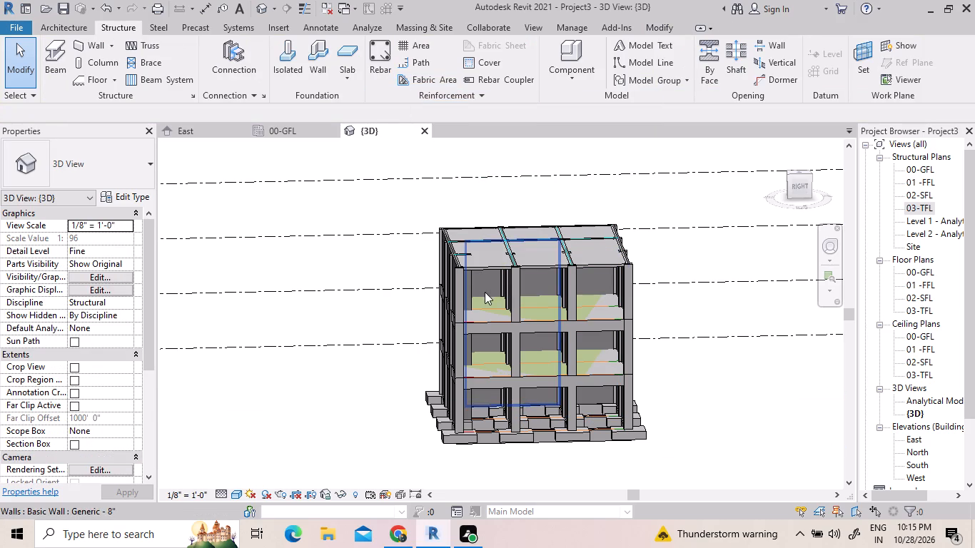
scroll(510, 367, "up", 4)
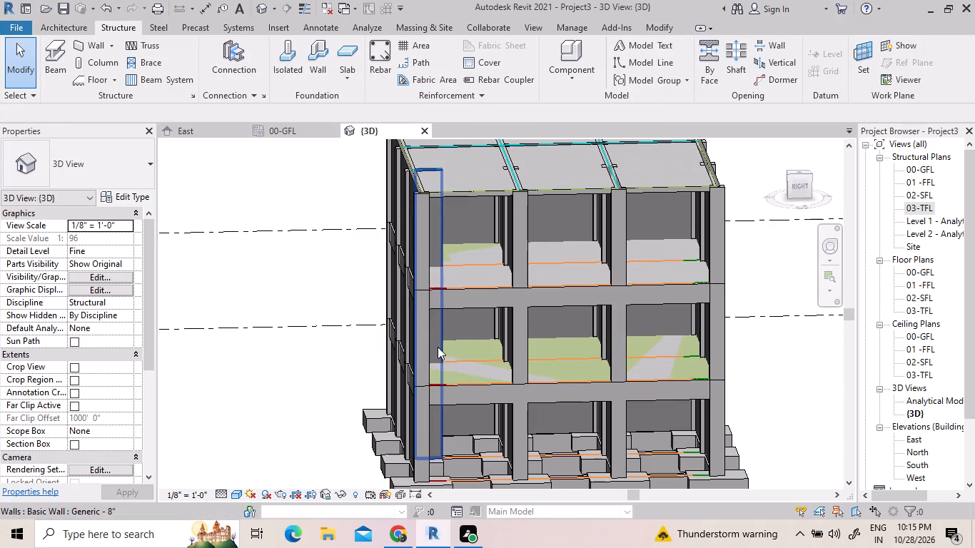
left_click(438, 347)
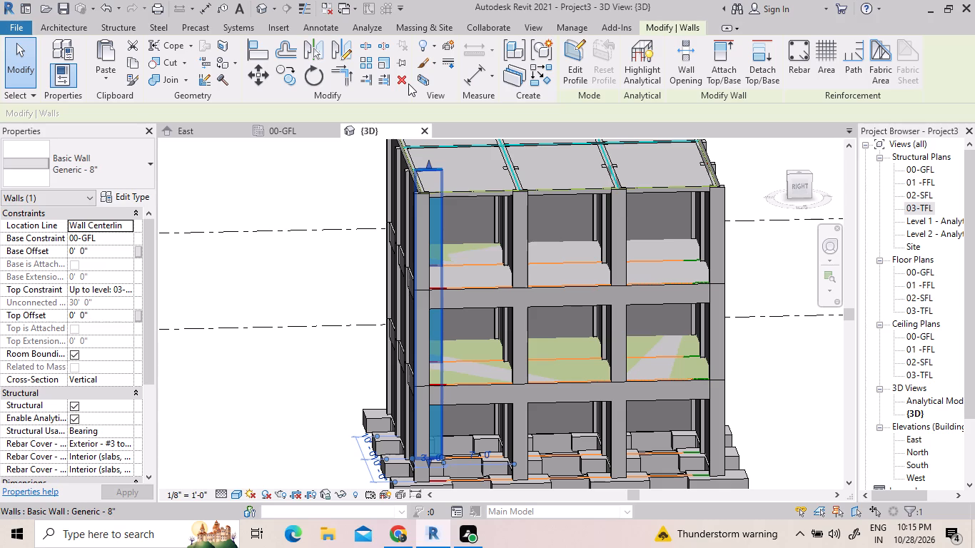
left_click(407, 85)
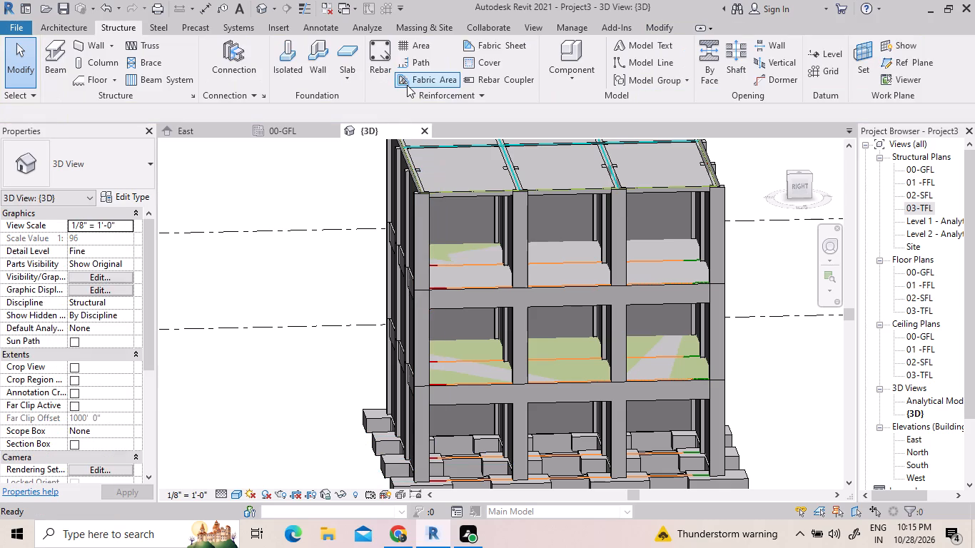
Delete the three Generic - 8" wall segments along the next interior north-south grid line to the west, including the short southern piece.
left_click(472, 231)
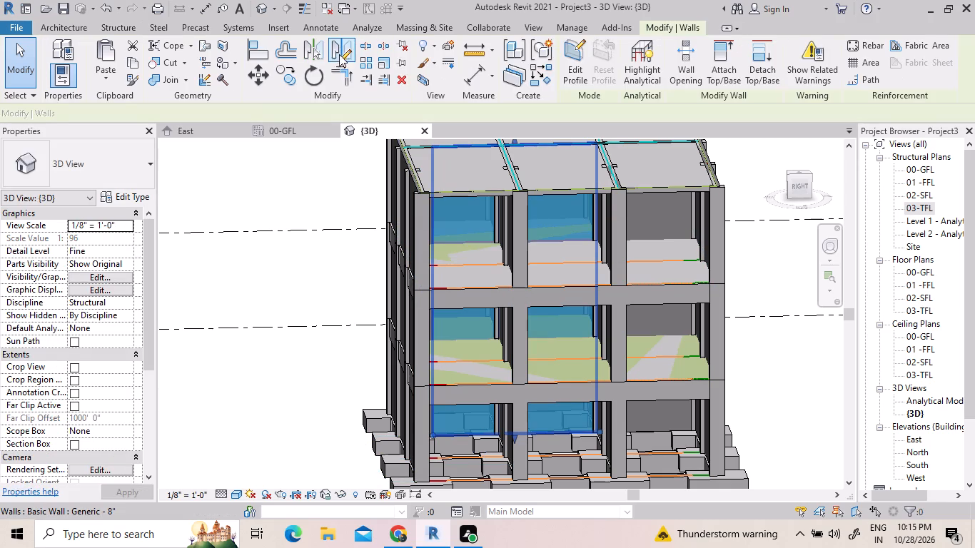
left_click(404, 76)
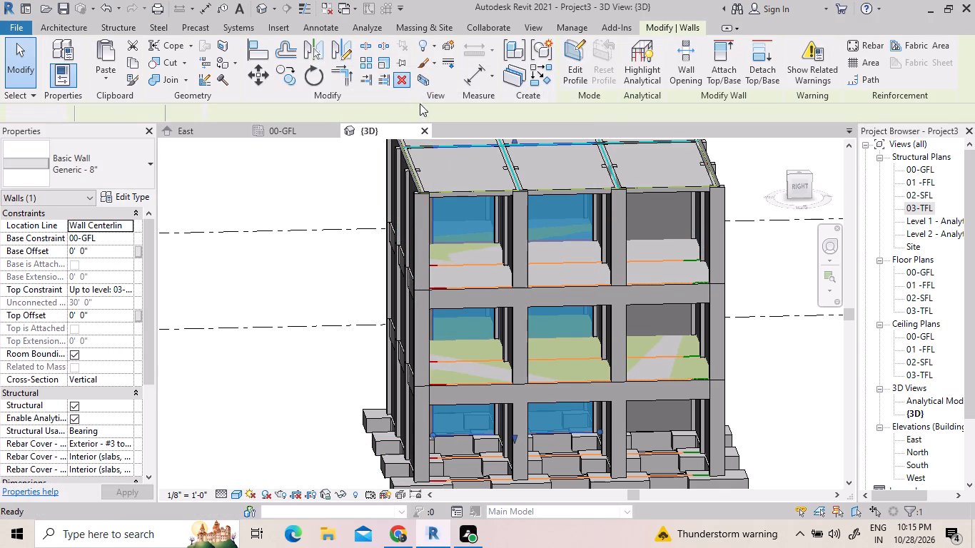
left_click(642, 207)
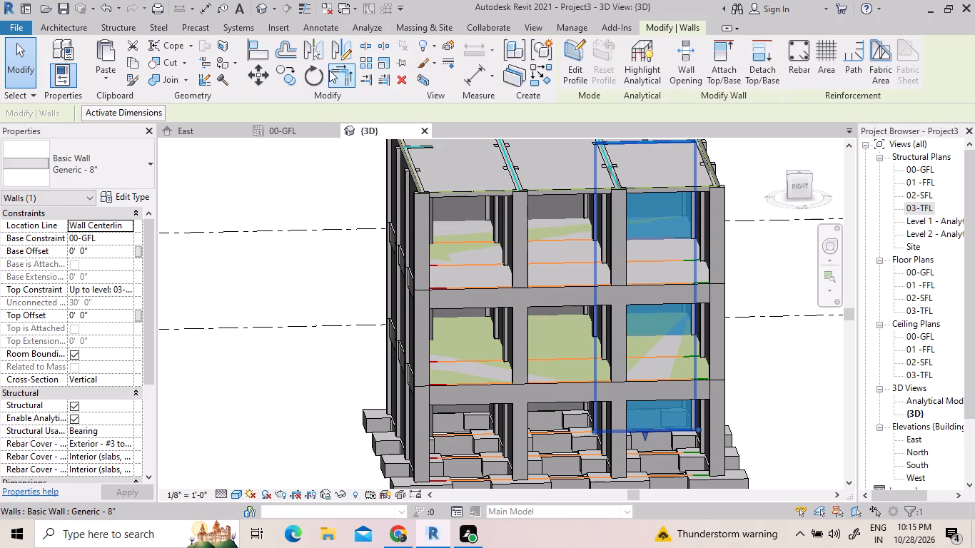
left_click(406, 79)
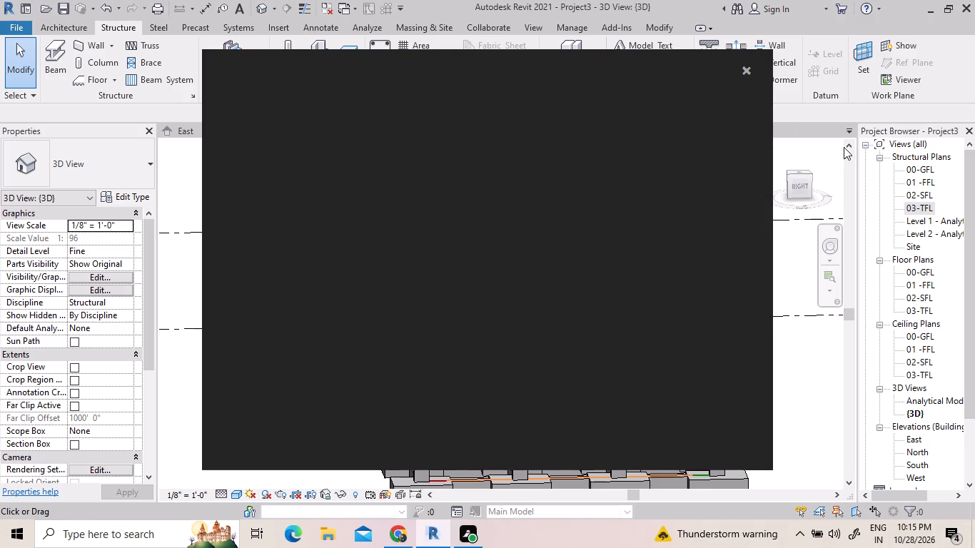
left_click(748, 72)
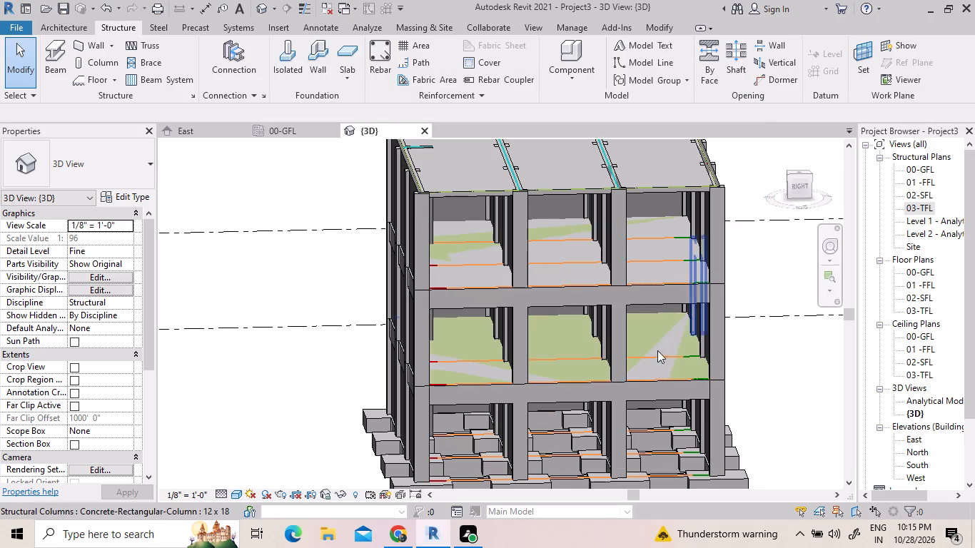
middle_click_drag(490, 297, 466, 201)
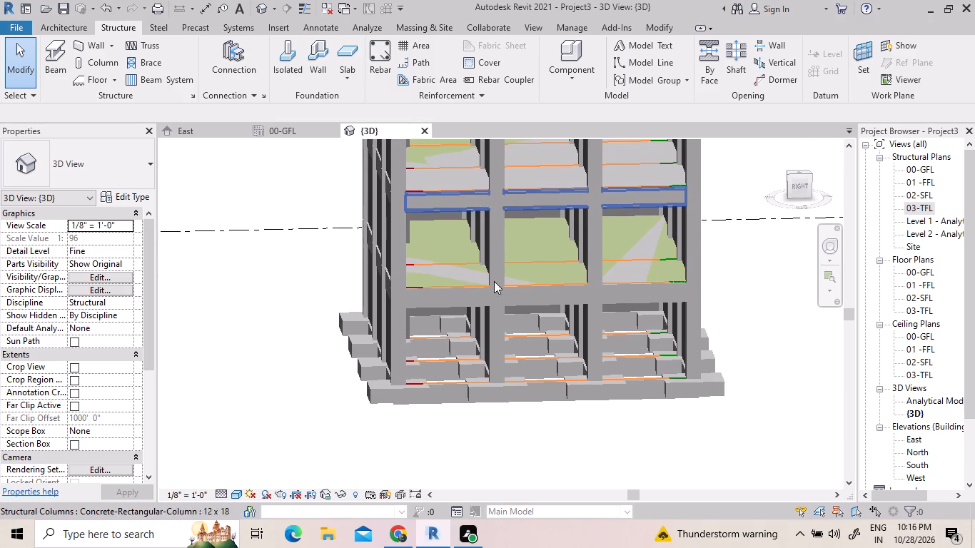
scroll(592, 383, "down", 6)
scroll(547, 262, "up", 2)
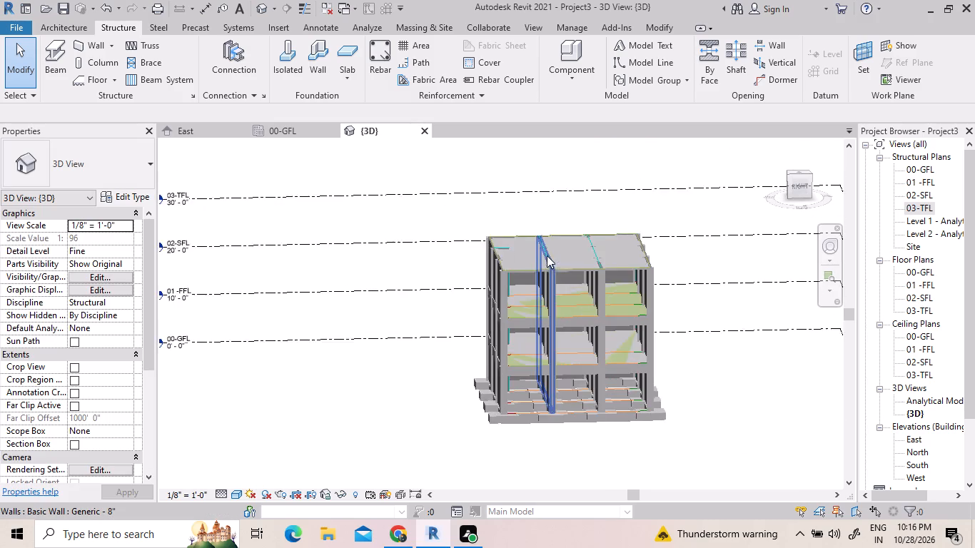
scroll(547, 248, "up", 4)
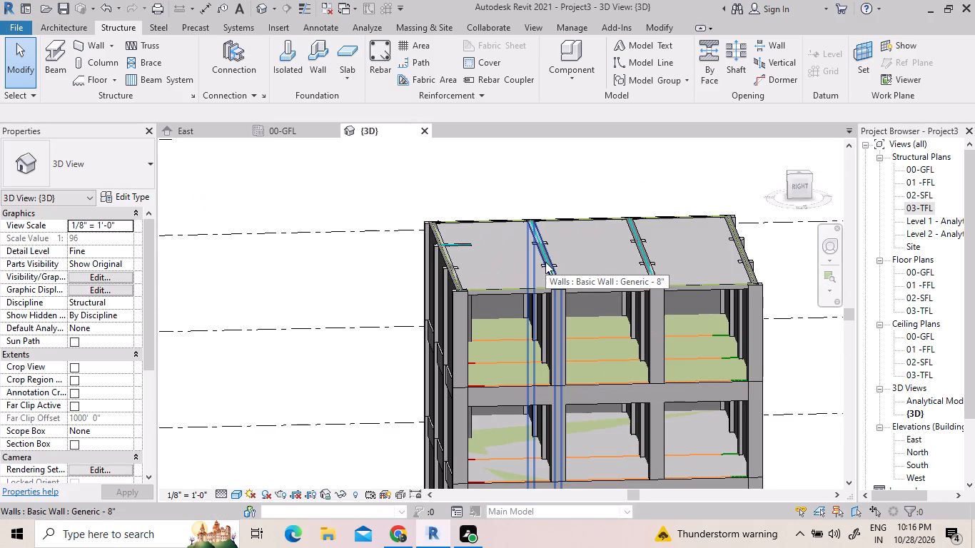
left_click(458, 242)
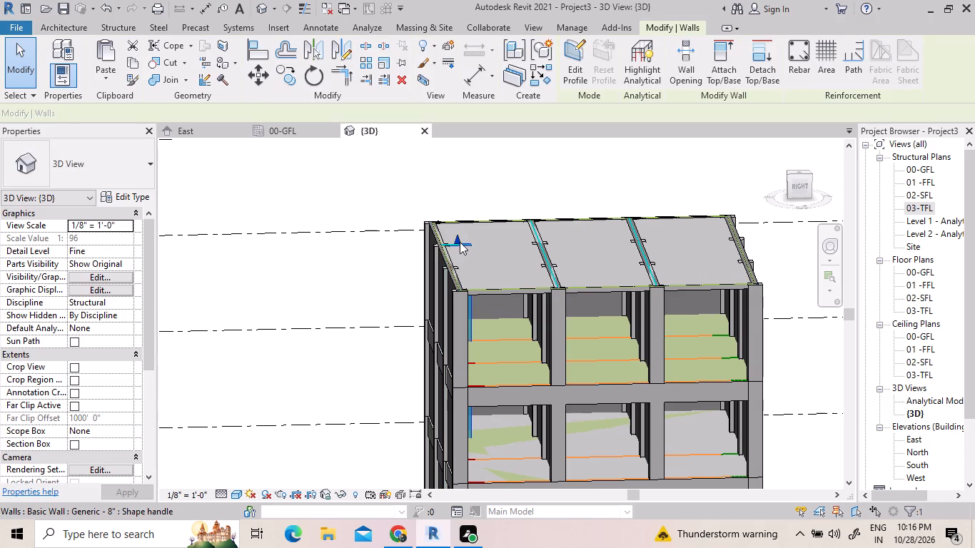
left_click(401, 80)
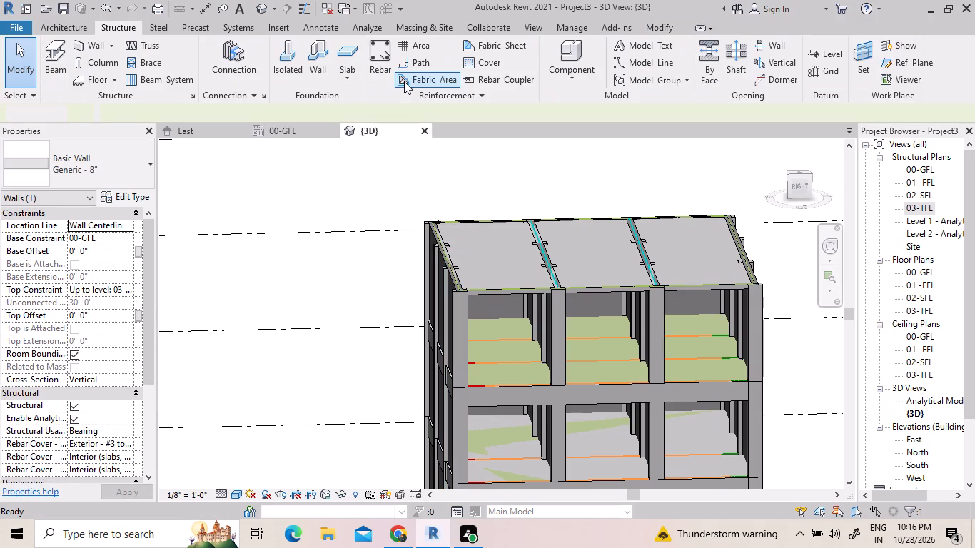
Delete the Generic - 8" wall running east-west along the second grid line from the south.
left_click(542, 255)
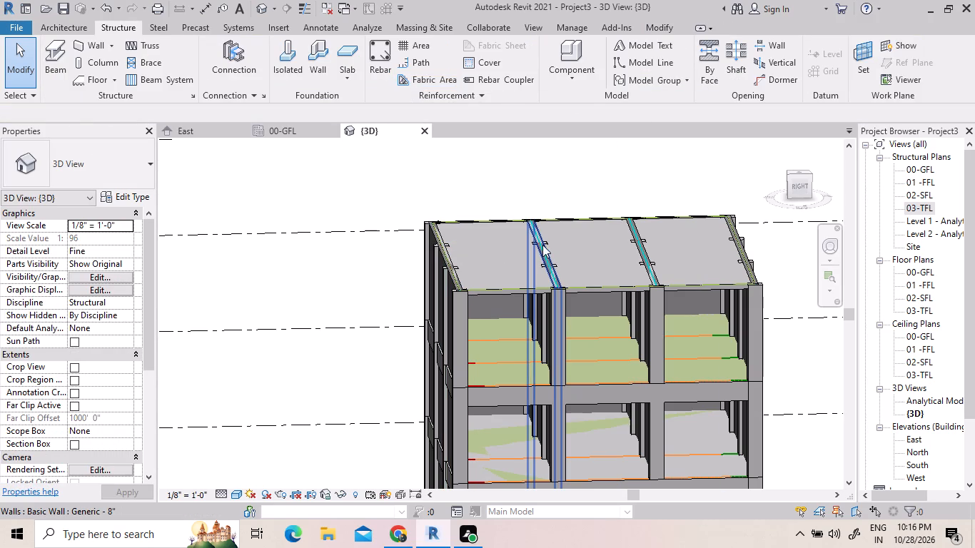
left_click(409, 81)
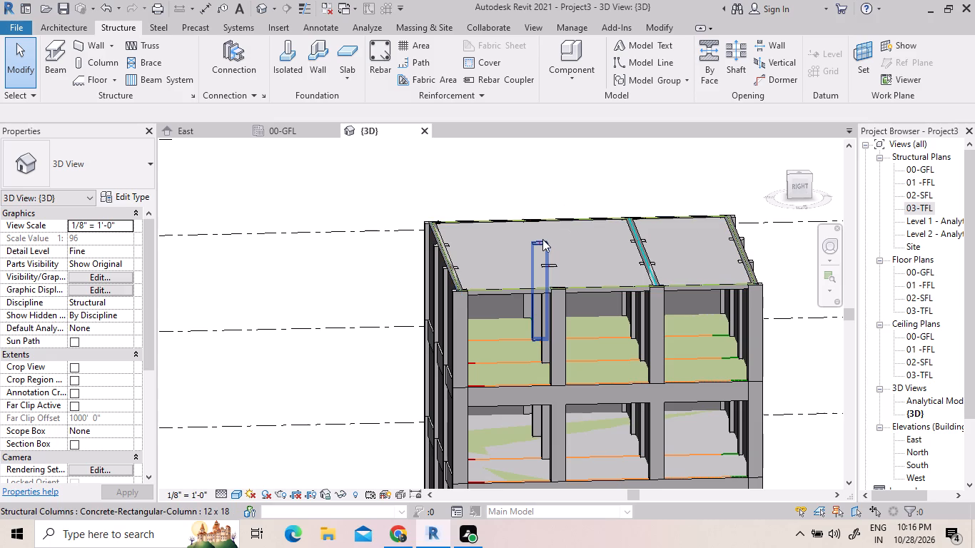
Delete the remaining interior Generic - 8" wall running east-west along the third grid line from the south.
left_click(540, 237)
left_click(549, 262)
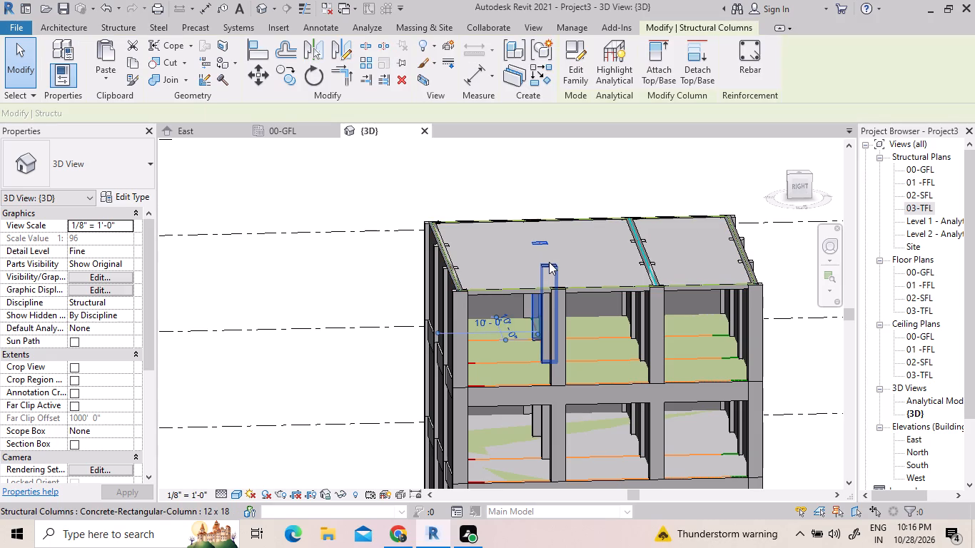
left_click(643, 240)
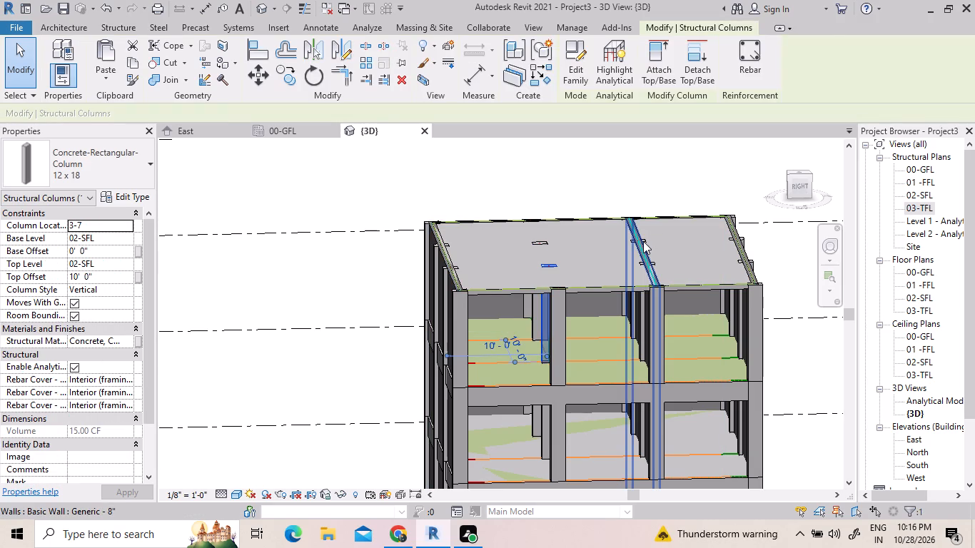
left_click(402, 77)
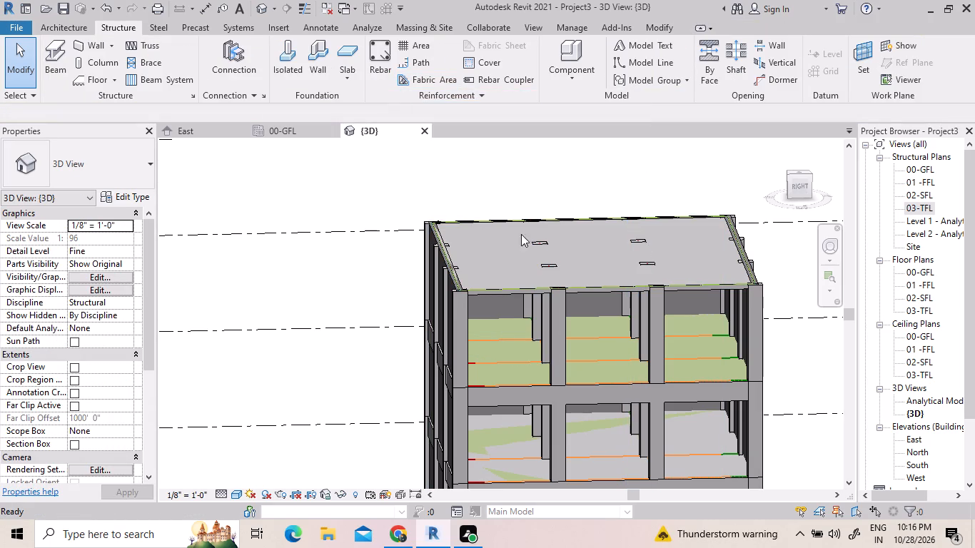
Inspect the whole structure in the 3D view from above, from the east and from below after the wall removal.
scroll(522, 267, "down", 4)
scroll(615, 422, "down", 1)
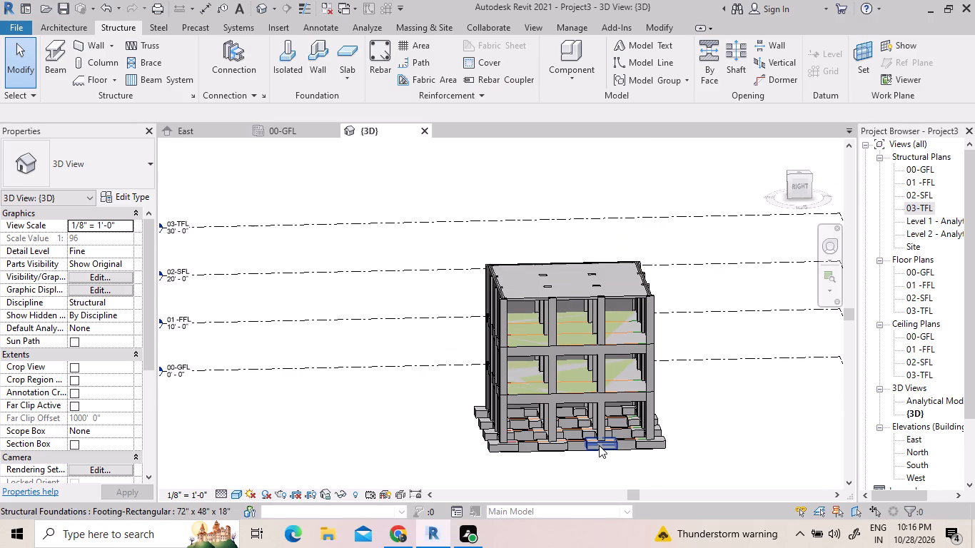
middle_click_drag(592, 430, 560, 362, "shift")
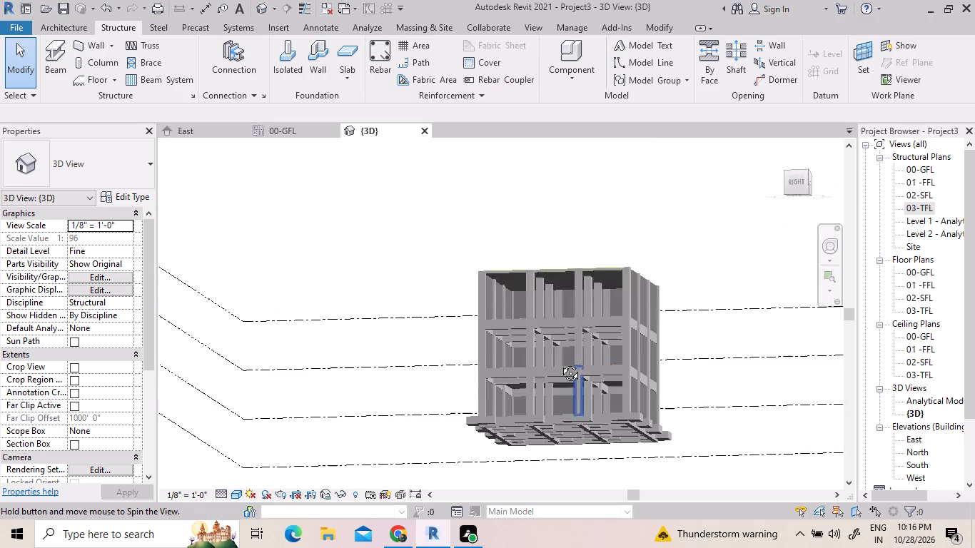
middle_click_drag(560, 362, 610, 417, "shift")
scroll(582, 439, "down", 1, "shift")
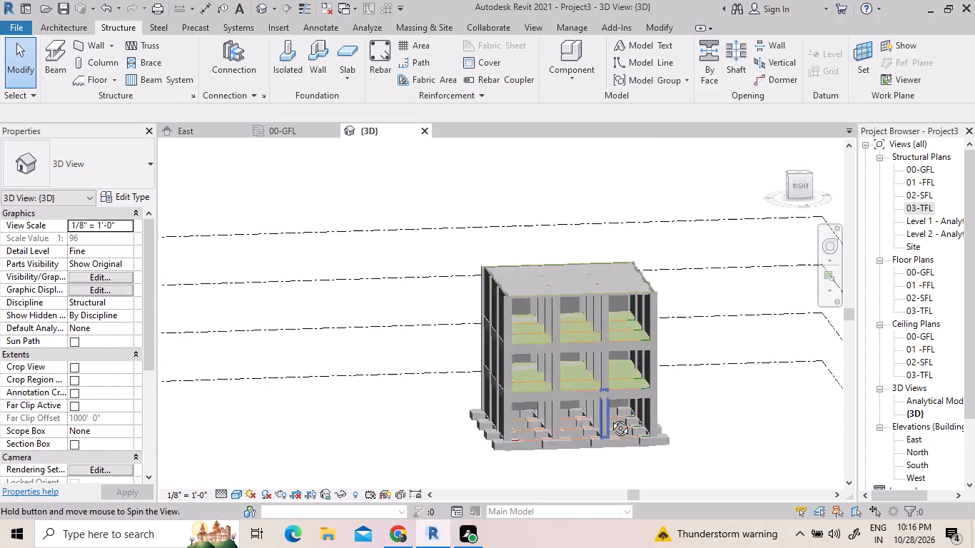
middle_click_drag(610, 417, 583, 402, "shift")
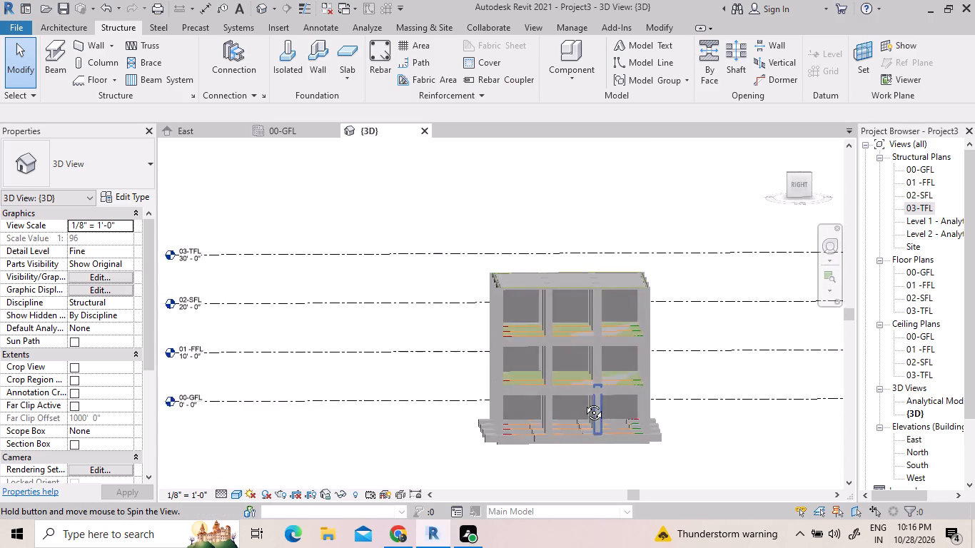
middle_click_drag(583, 402, 594, 431, "shift")
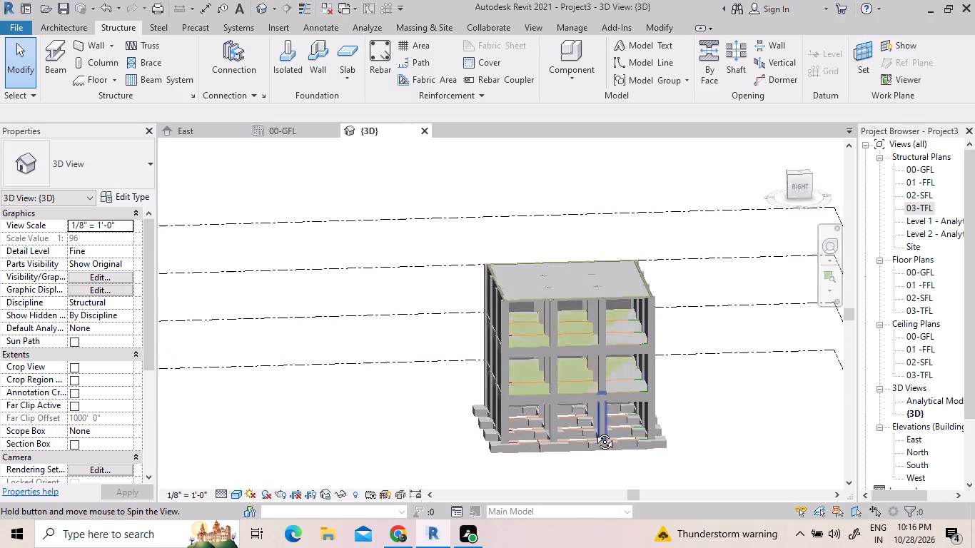
middle_click_drag(594, 431, 595, 300, "shift")
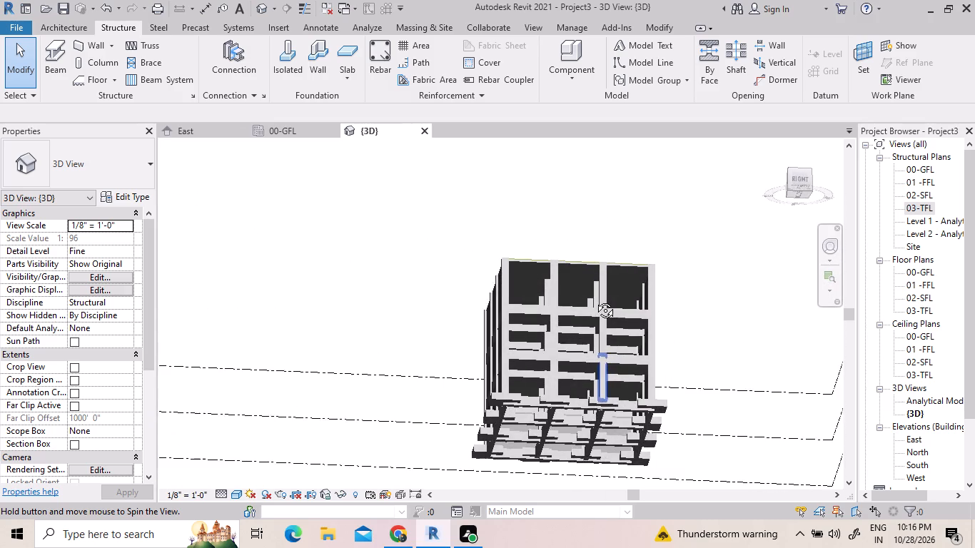
middle_click_drag(595, 300, 590, 390, "shift")
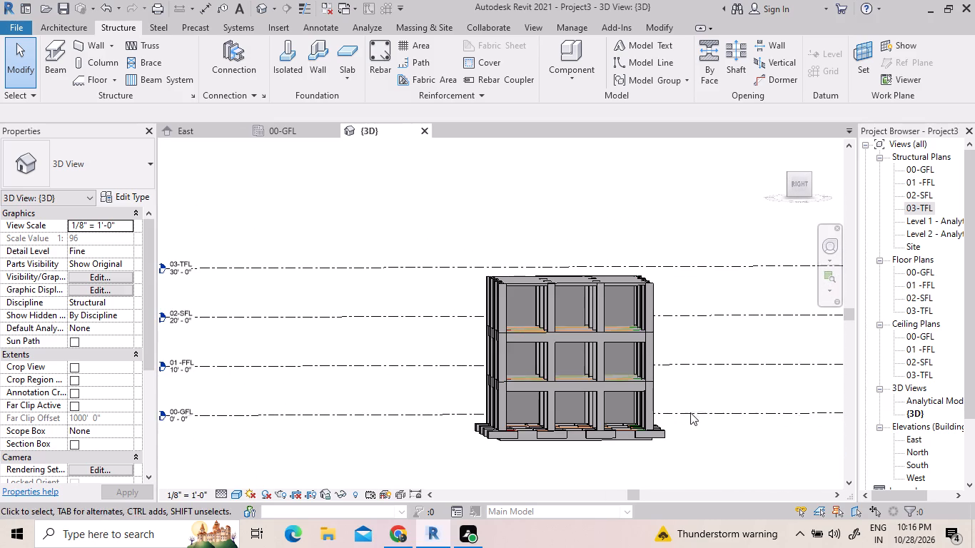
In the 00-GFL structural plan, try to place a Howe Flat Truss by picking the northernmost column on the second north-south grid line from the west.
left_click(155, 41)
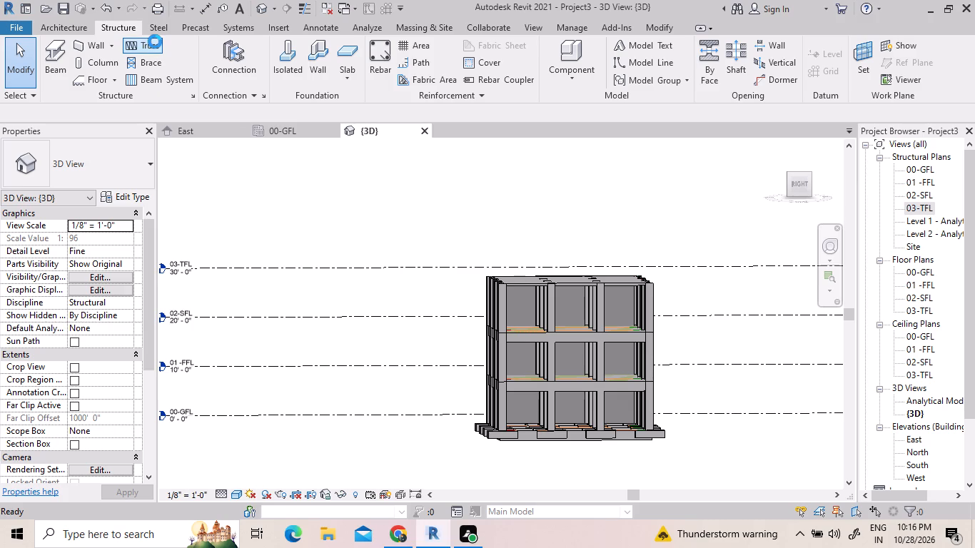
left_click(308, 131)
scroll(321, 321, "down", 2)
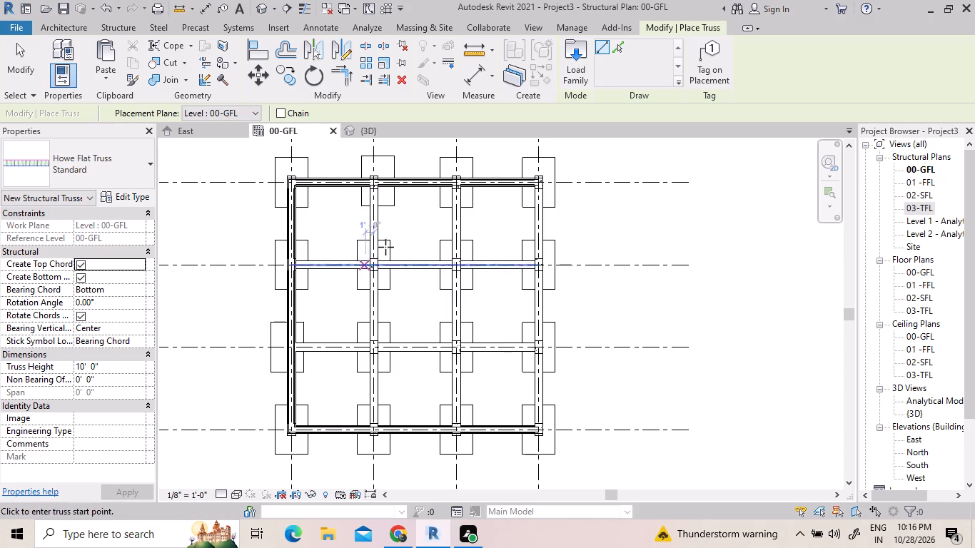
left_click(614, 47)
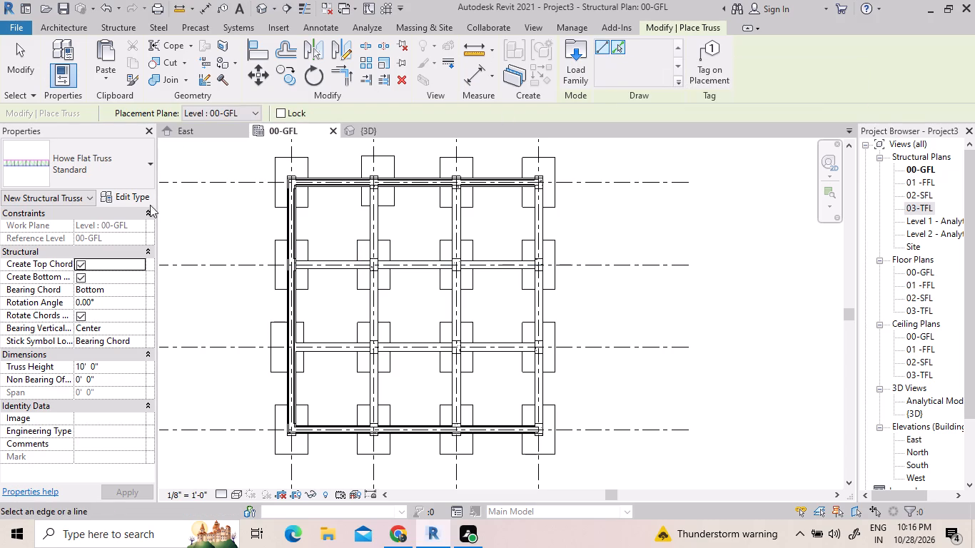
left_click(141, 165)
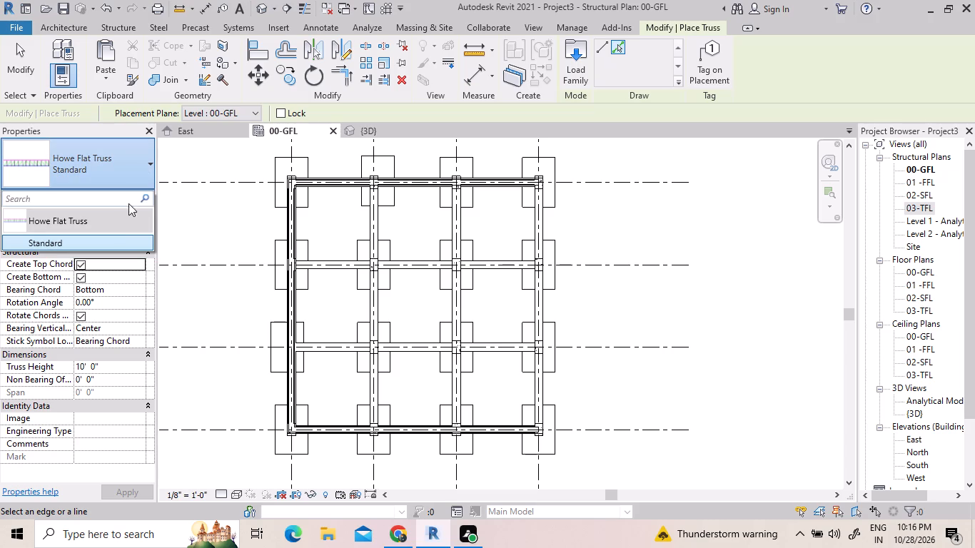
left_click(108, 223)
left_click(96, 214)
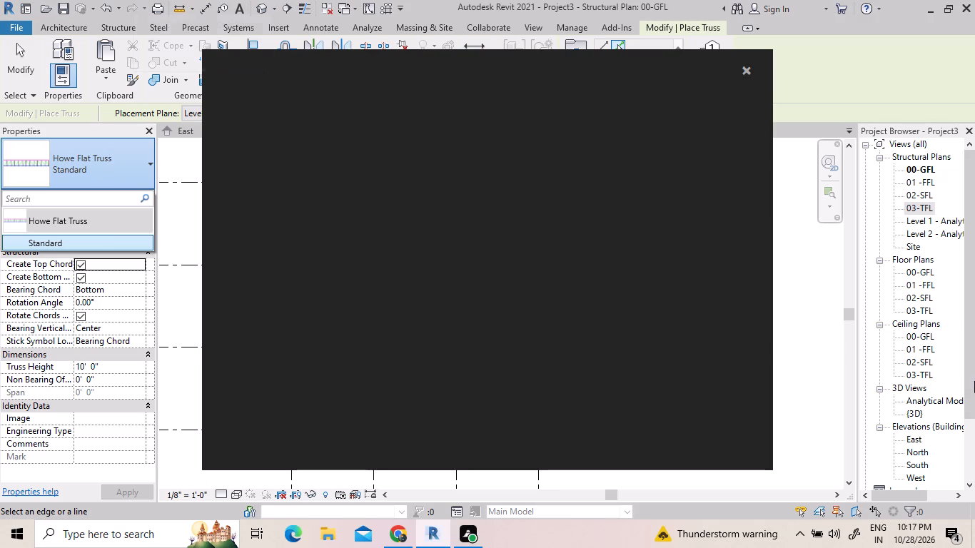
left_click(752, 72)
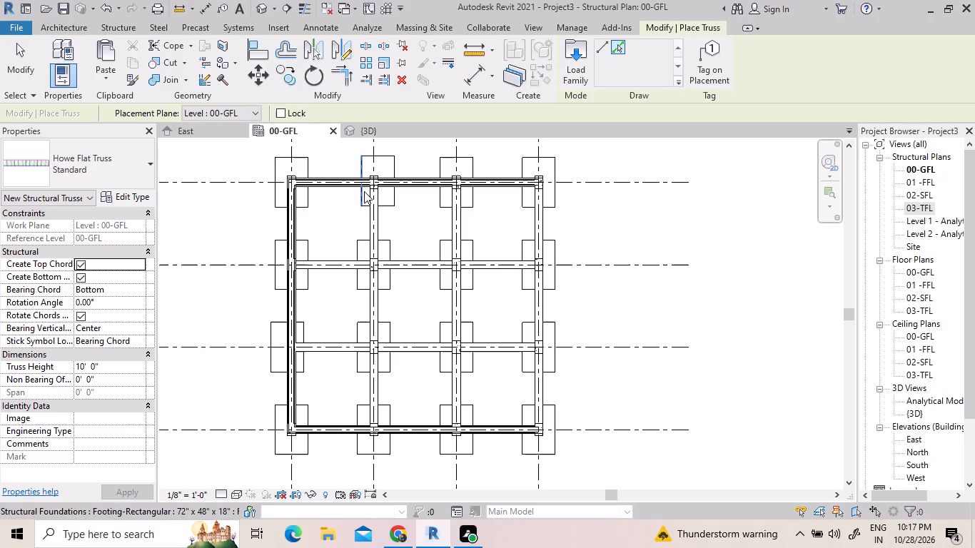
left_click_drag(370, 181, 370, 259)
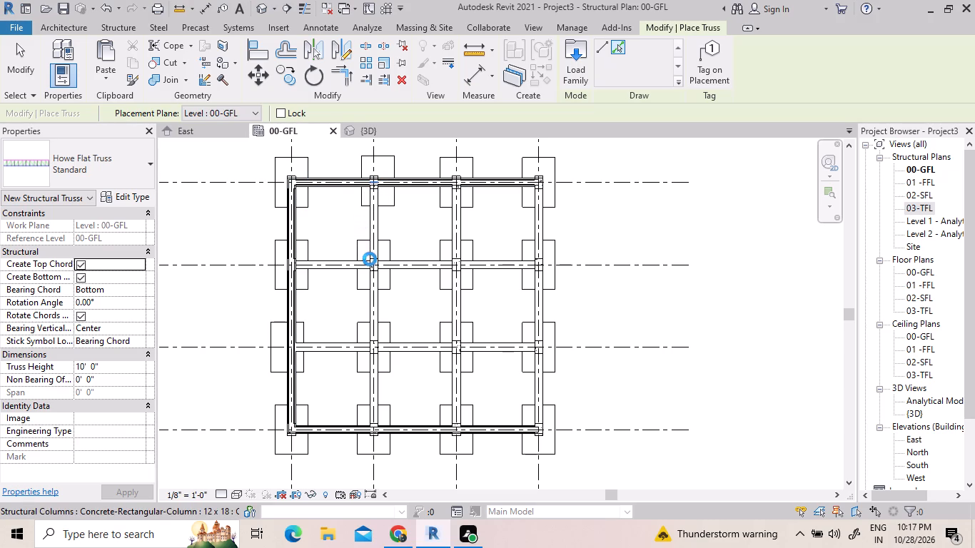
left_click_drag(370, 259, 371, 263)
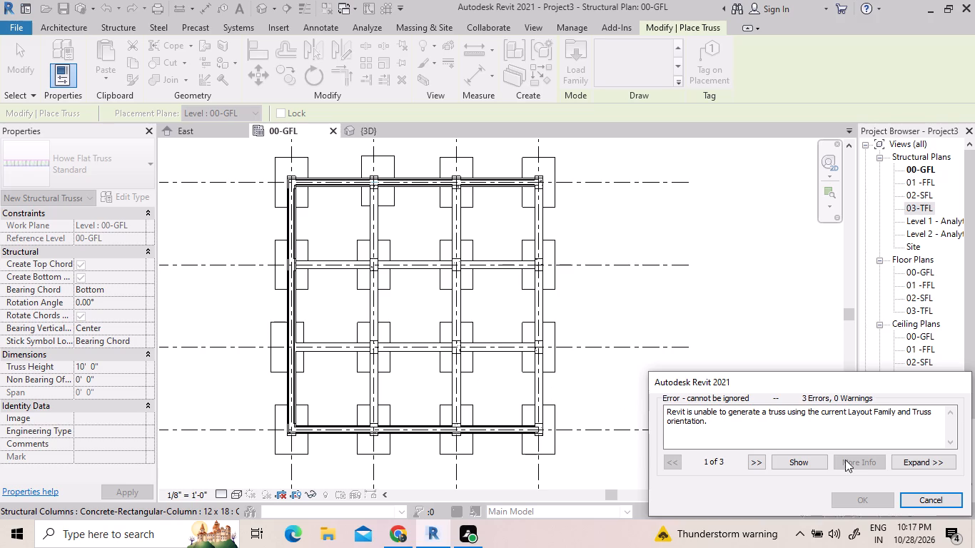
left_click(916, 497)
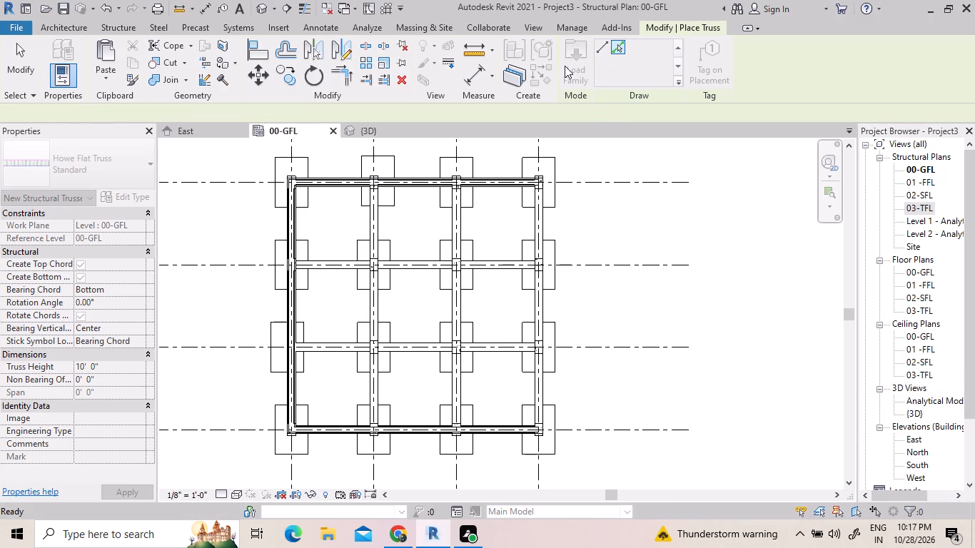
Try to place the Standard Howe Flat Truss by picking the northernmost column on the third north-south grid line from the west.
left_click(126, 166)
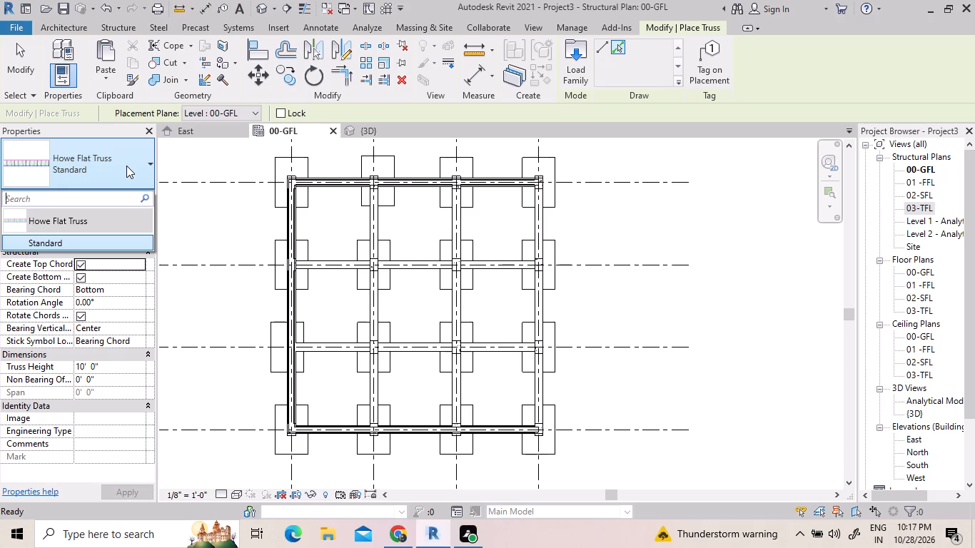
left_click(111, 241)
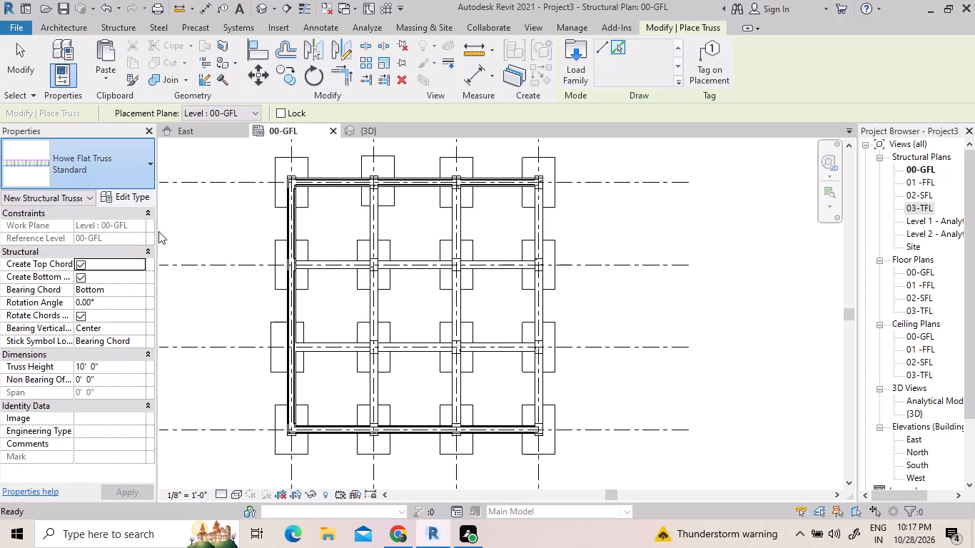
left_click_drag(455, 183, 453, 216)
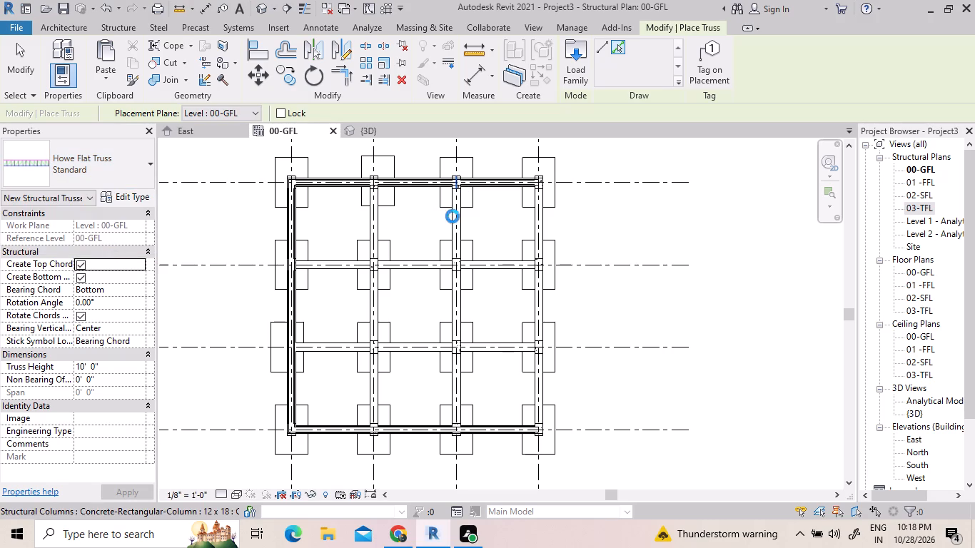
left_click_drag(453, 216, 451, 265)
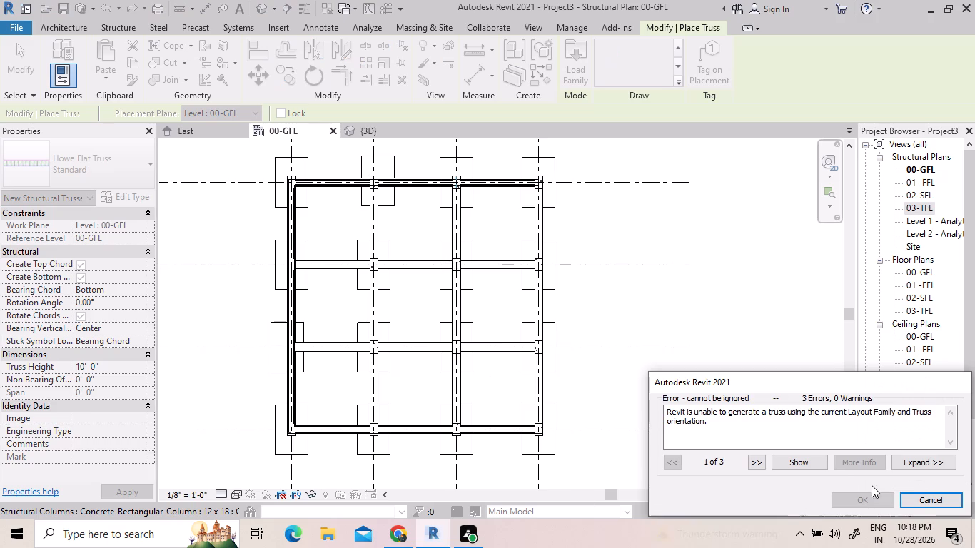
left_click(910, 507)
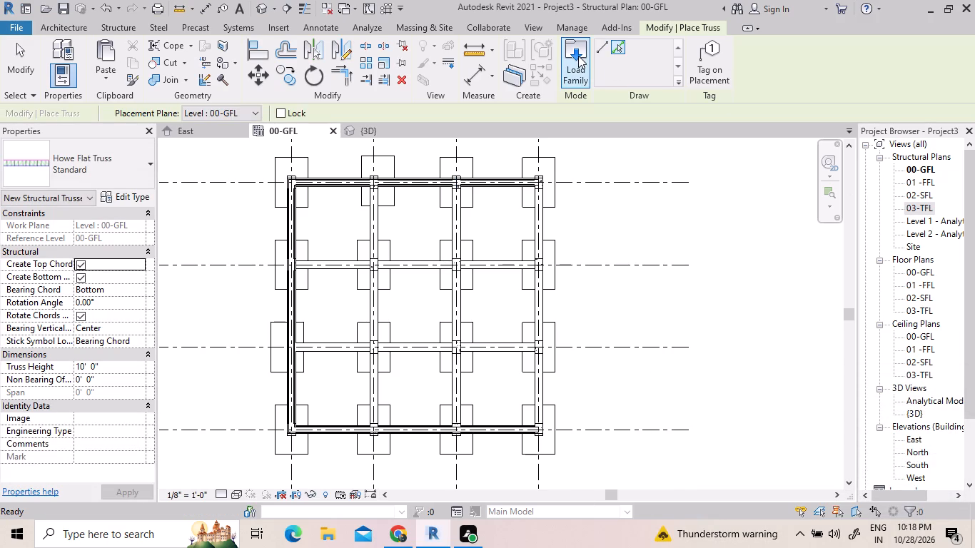
Choose the Scissors Truss-4 Panel family in the English-Imperial library's Structural Trusses folder for loading.
left_click(578, 56)
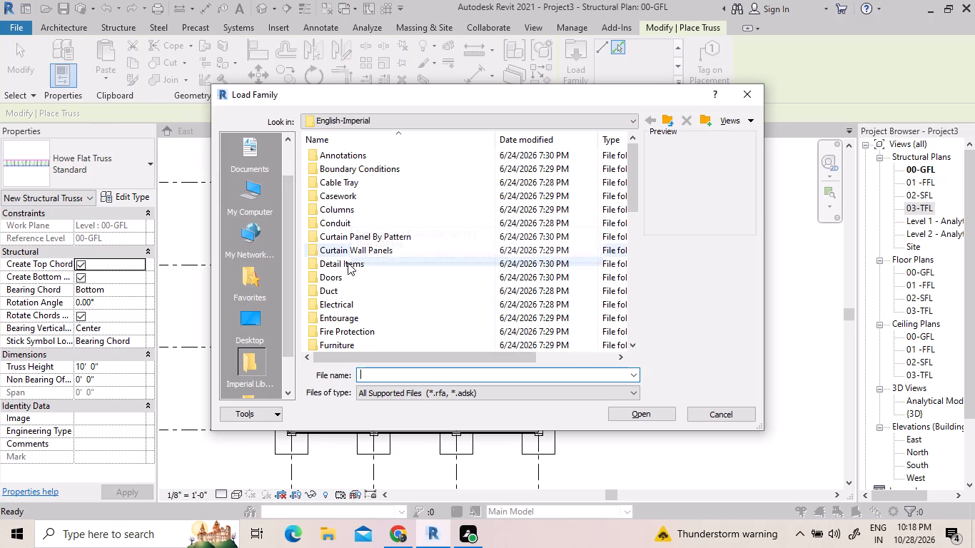
scroll(348, 300, "down", 10)
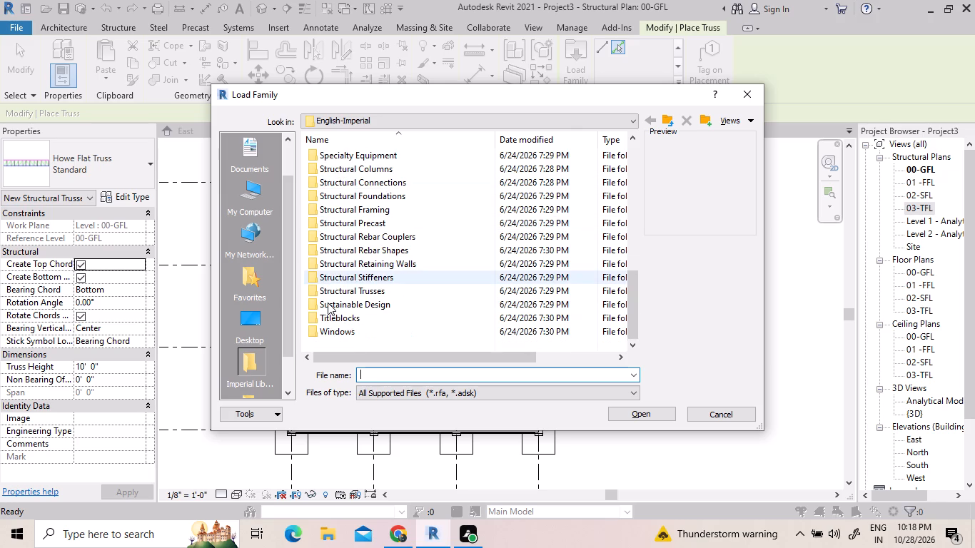
double_click(349, 293)
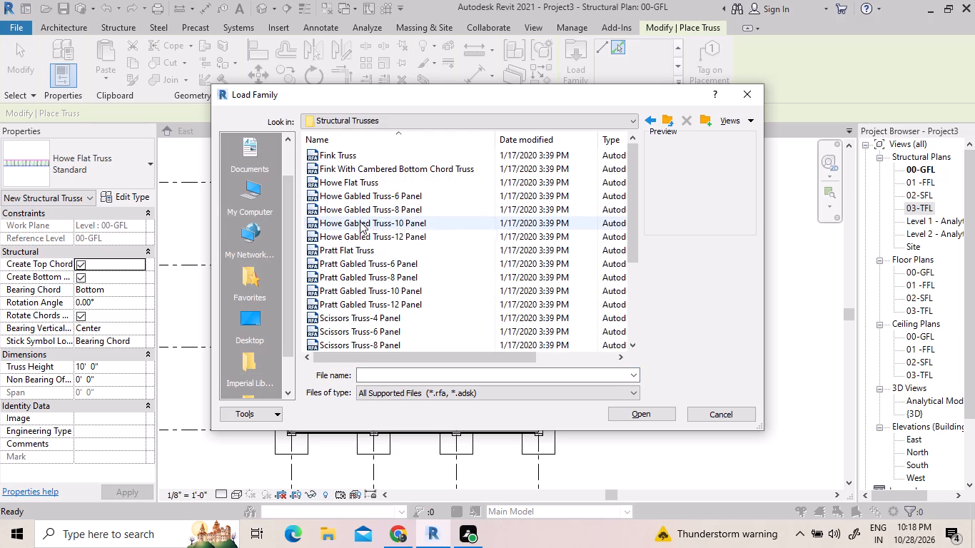
scroll(354, 308, "down", 2)
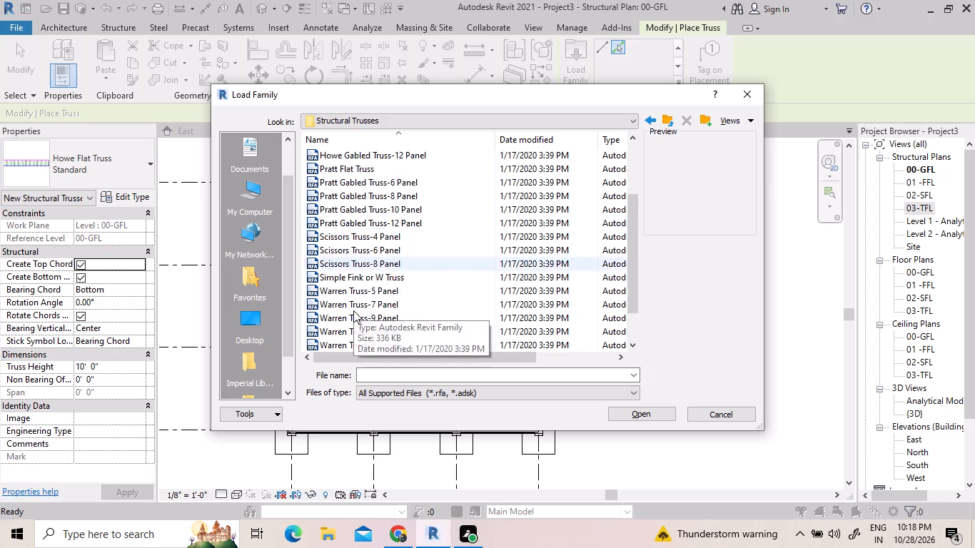
scroll(353, 310, "down", 4)
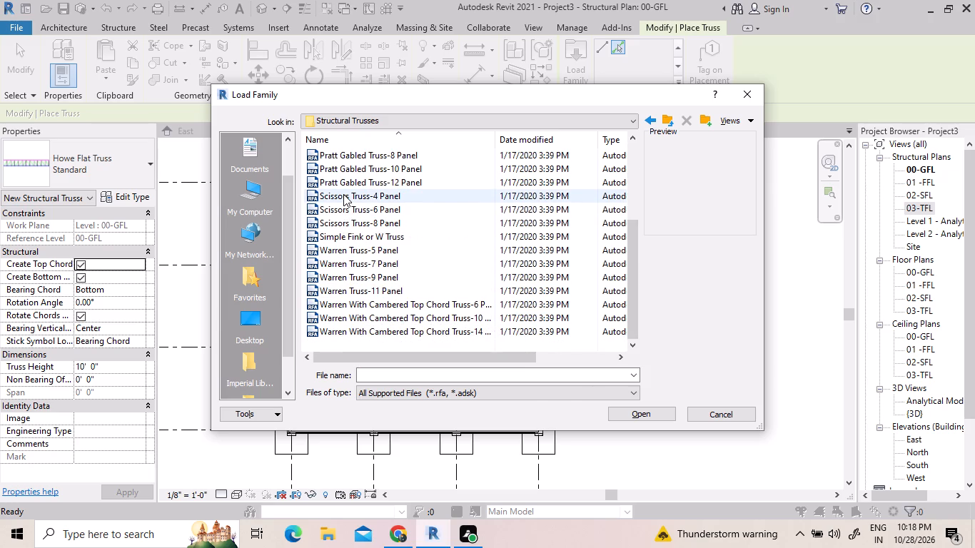
left_click(348, 194)
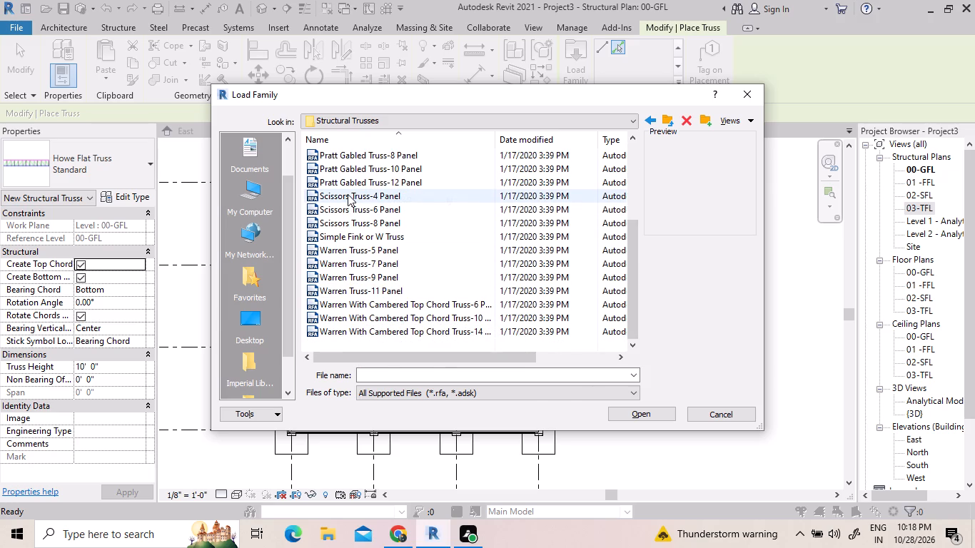
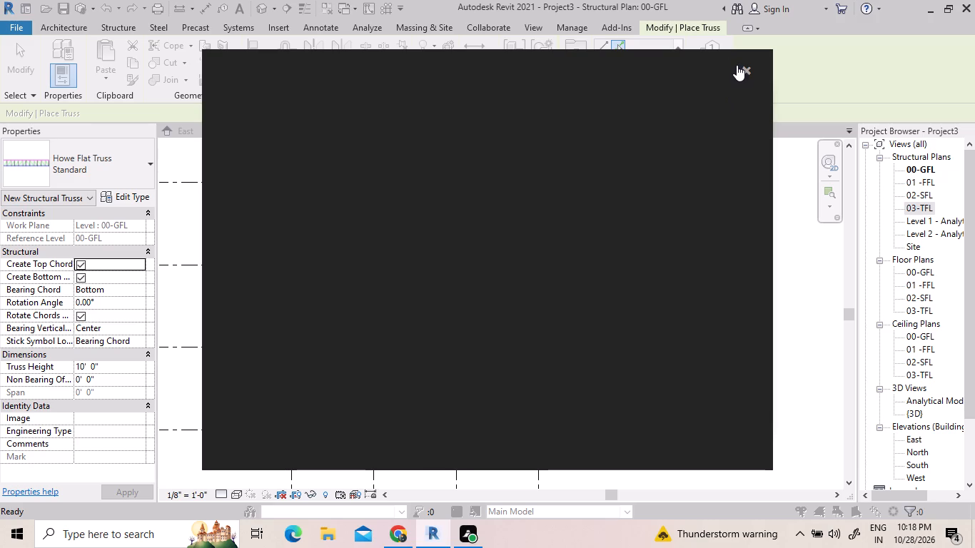
Load the Scissors Truss-8 Panel family and make its Standard type current for truss placement.
left_click(745, 64)
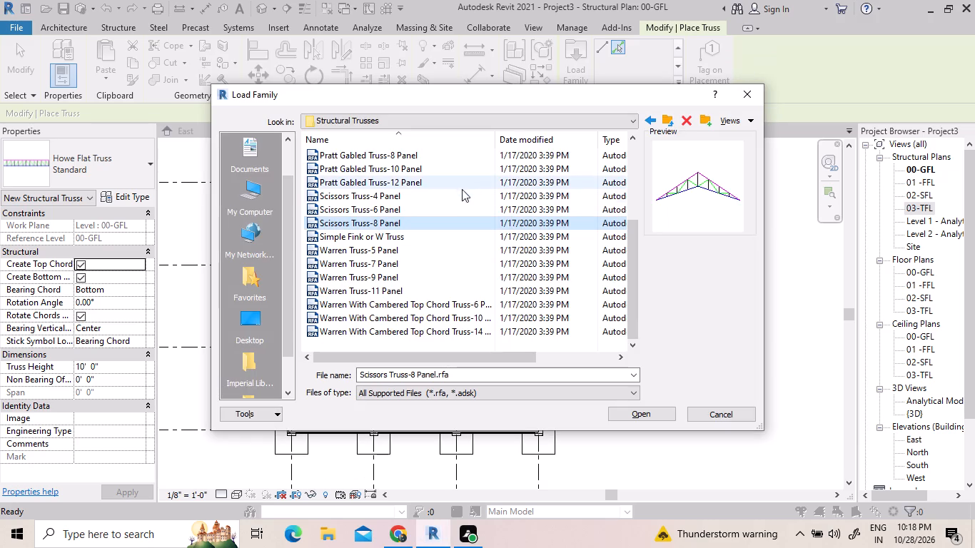
left_click(641, 417)
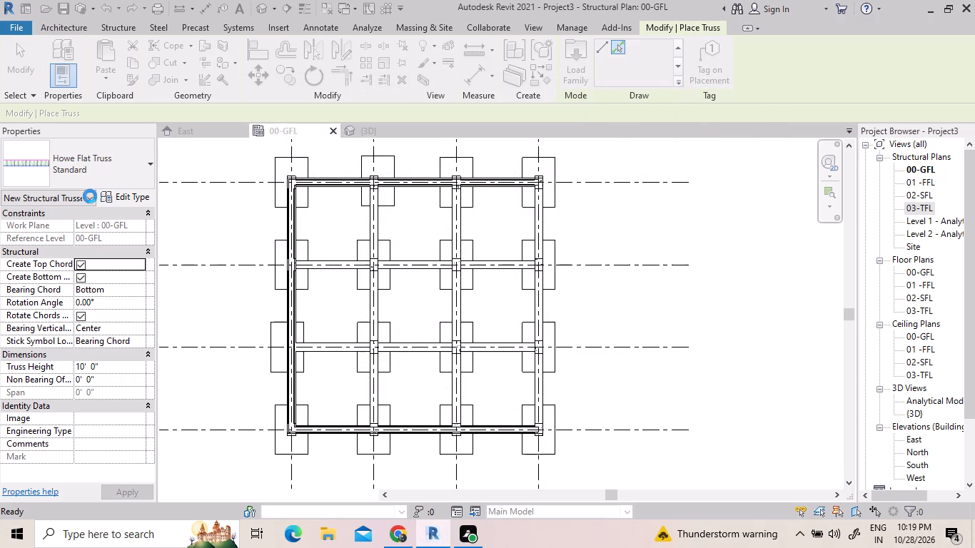
left_click(124, 148)
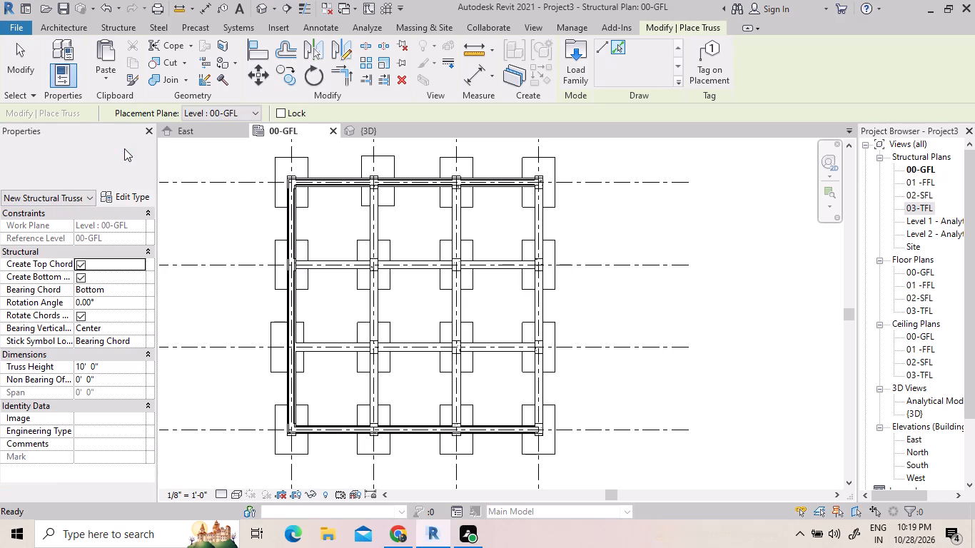
left_click(105, 264)
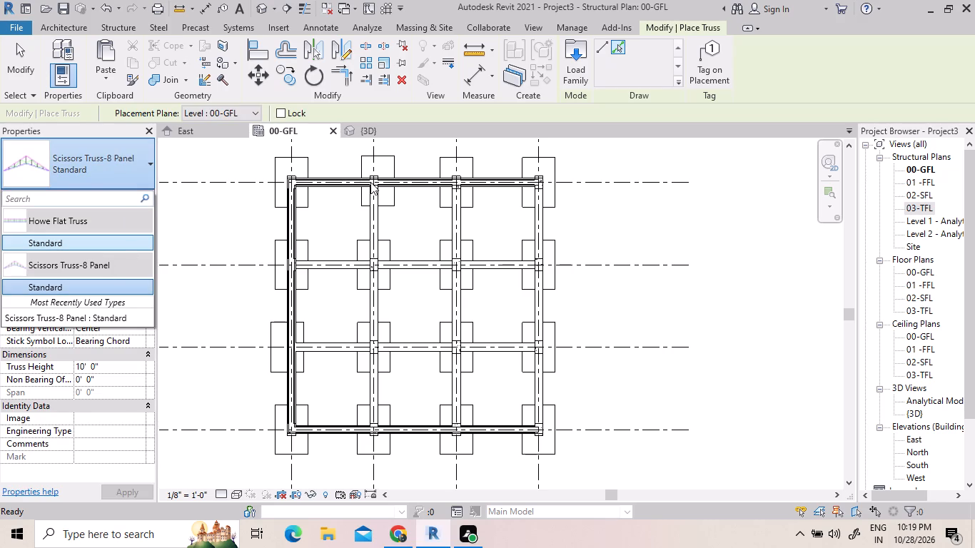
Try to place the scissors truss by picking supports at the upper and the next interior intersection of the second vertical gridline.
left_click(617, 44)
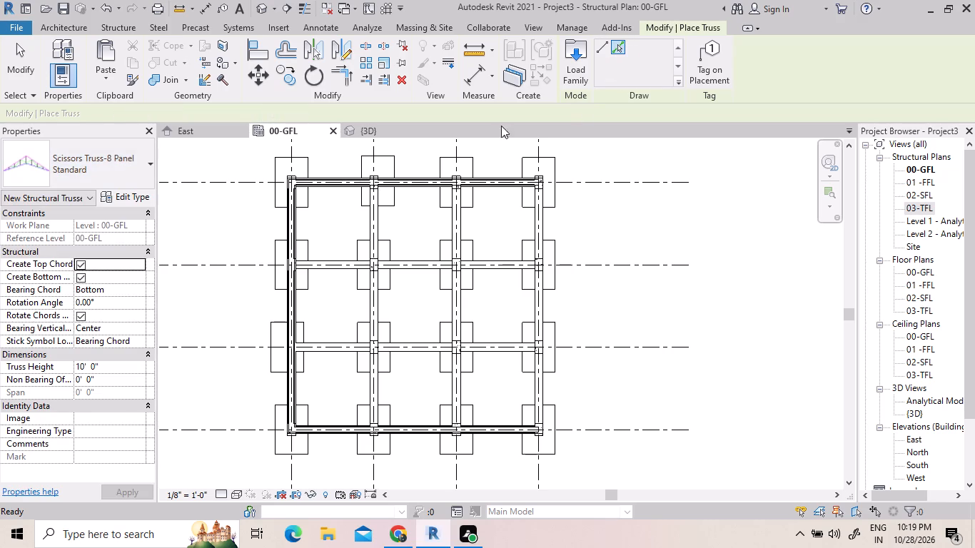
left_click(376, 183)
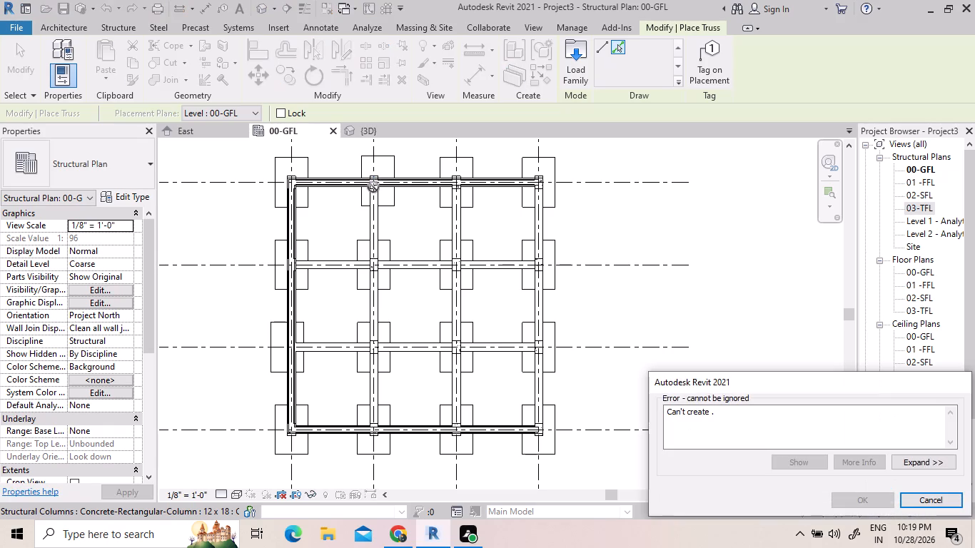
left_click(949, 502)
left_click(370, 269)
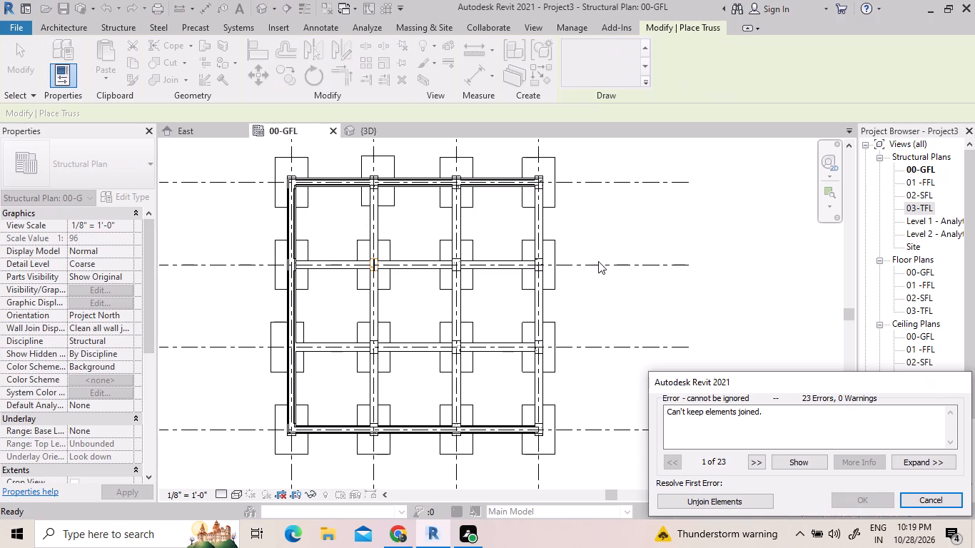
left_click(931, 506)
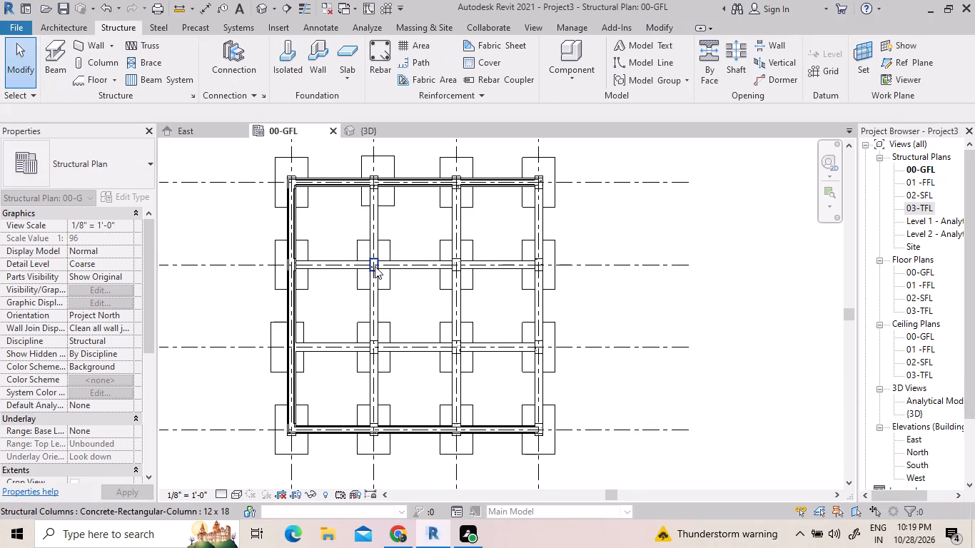
Move the interior 12 x 18 concrete column on the second vertical gridline across to grid 3-6, and on to grid 3-5.
left_click_drag(373, 265, 457, 264)
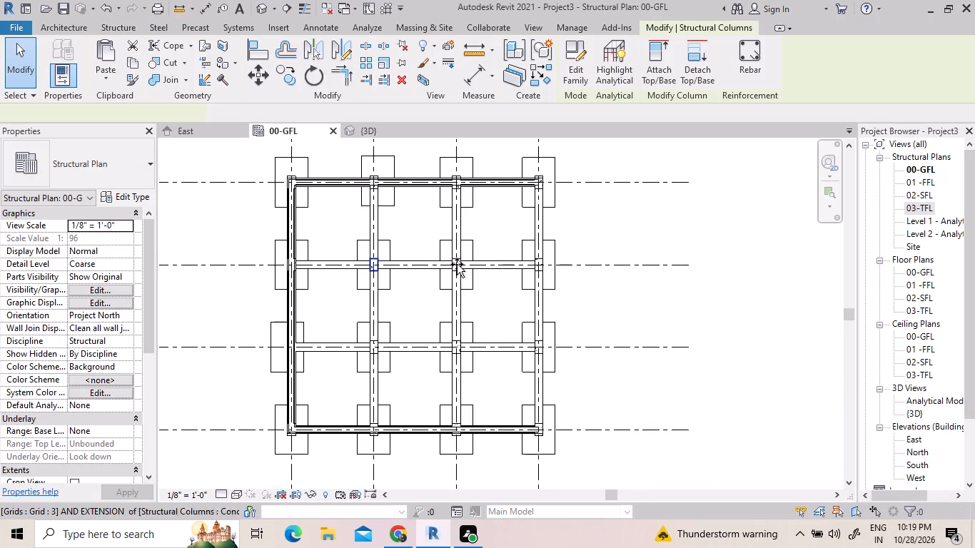
left_click_drag(457, 264, 455, 264)
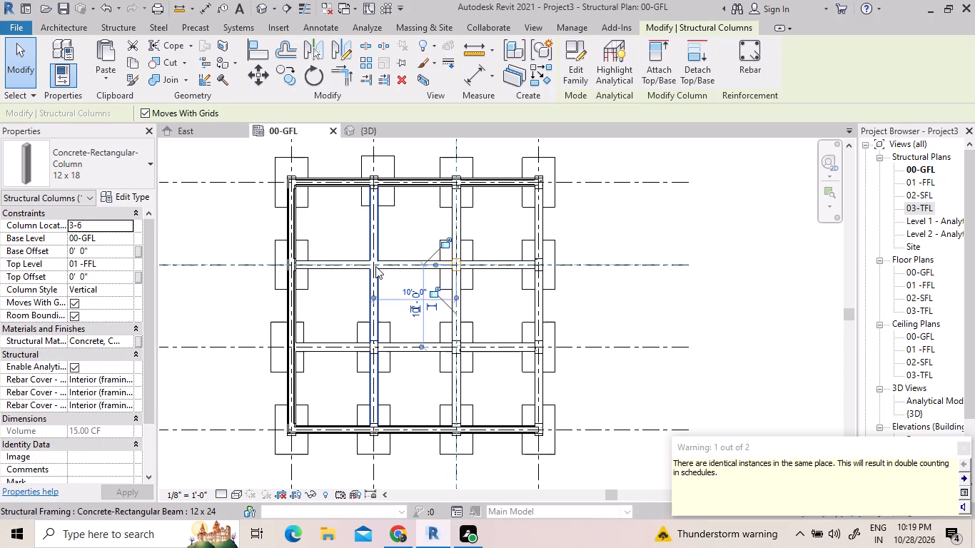
left_click(457, 261)
left_click_drag(458, 261, 462, 233)
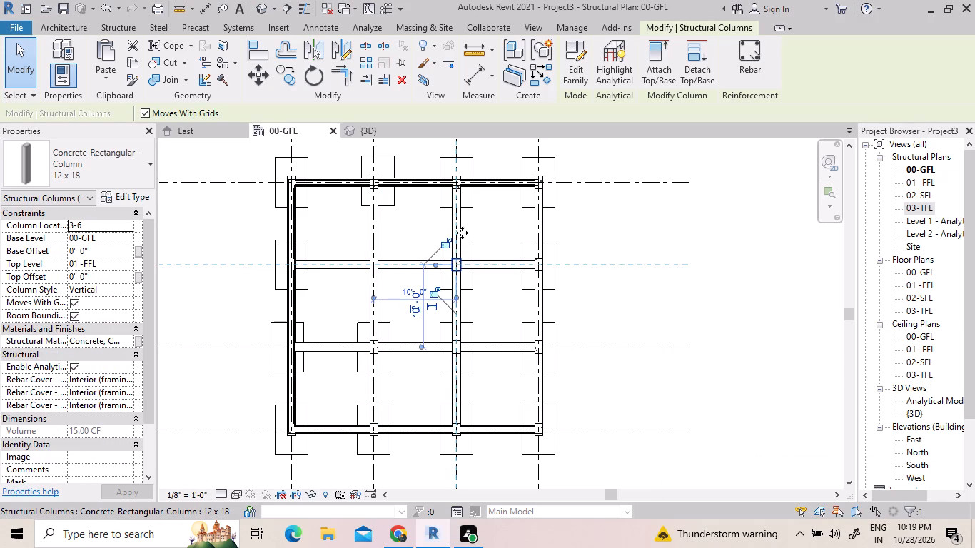
left_click_drag(462, 233, 458, 178)
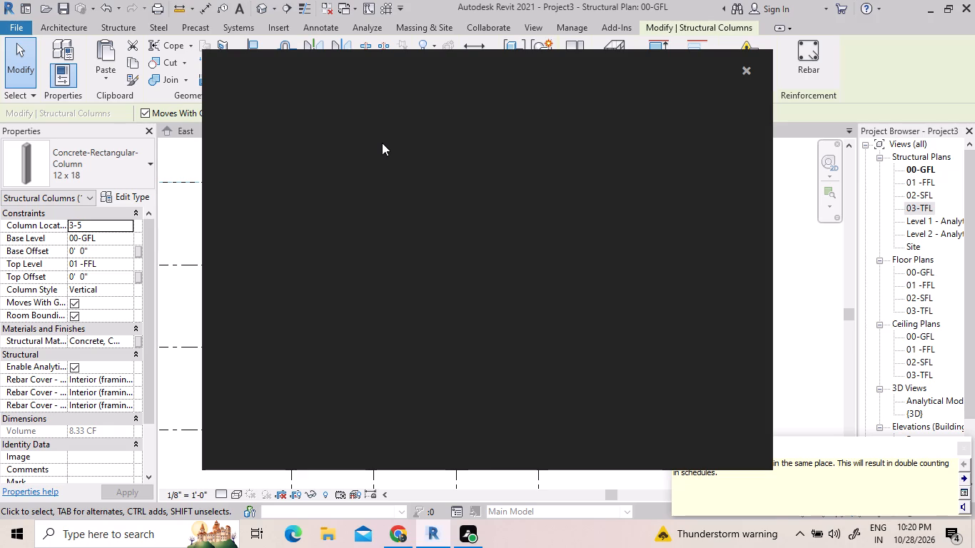
Examine the relocated column, its footing and the surrounding frame from several sides in the 3D view.
left_click(747, 66)
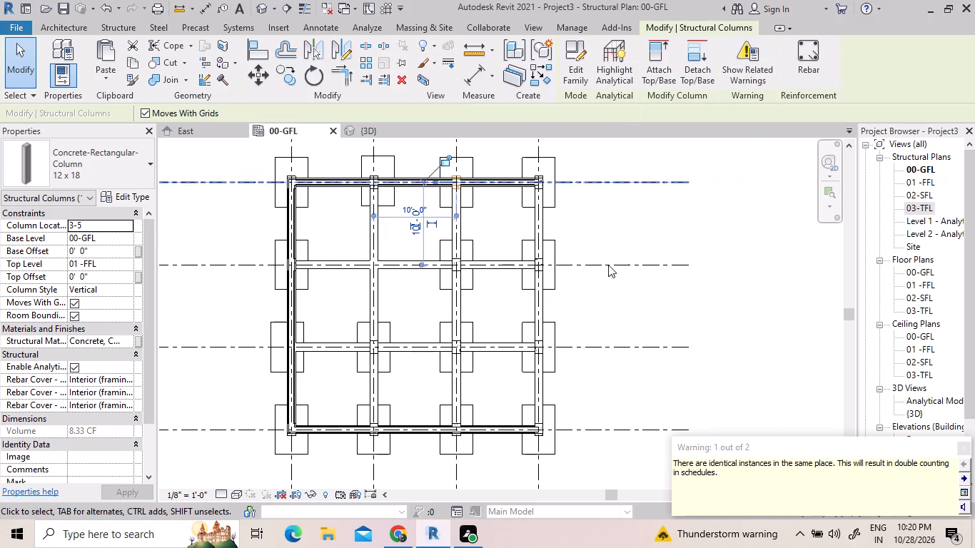
left_click(381, 126)
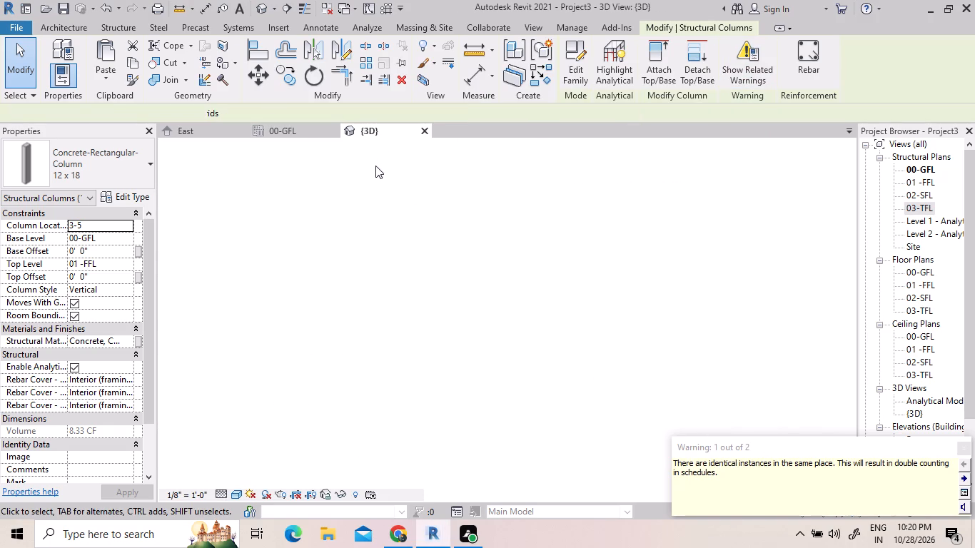
scroll(638, 443, "up", 3)
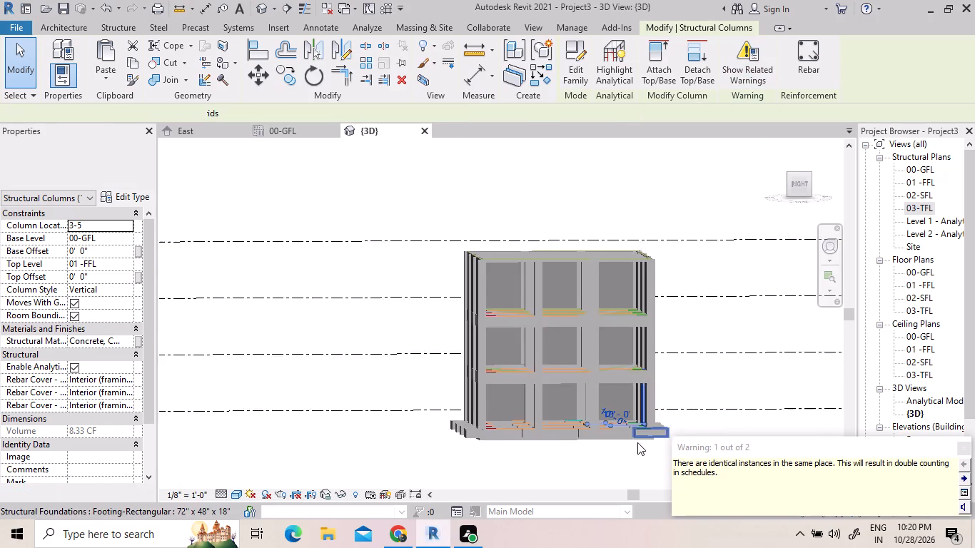
scroll(637, 442, "up", 8)
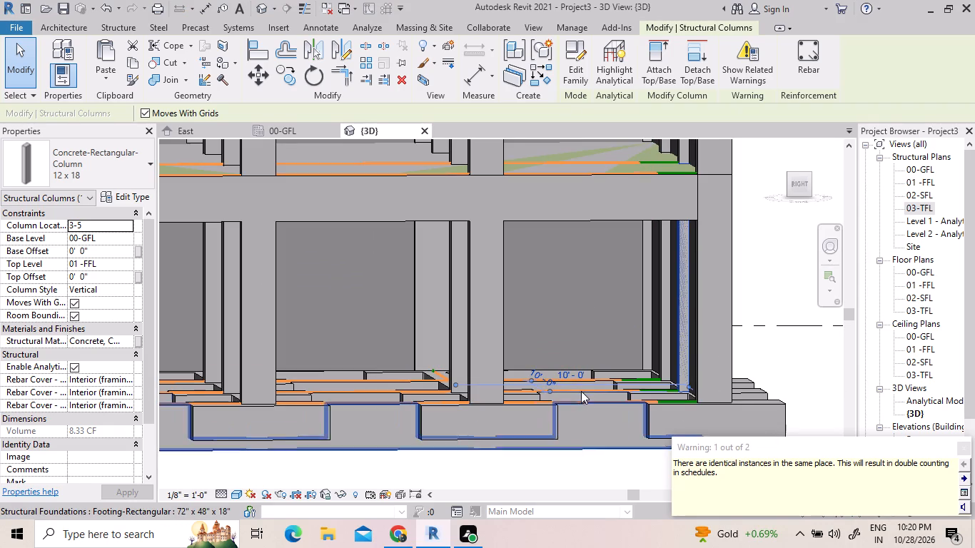
scroll(605, 332, "down", 1, "shift")
middle_click_drag(597, 349, 541, 454, "shift")
scroll(560, 432, "down", 1, "shift")
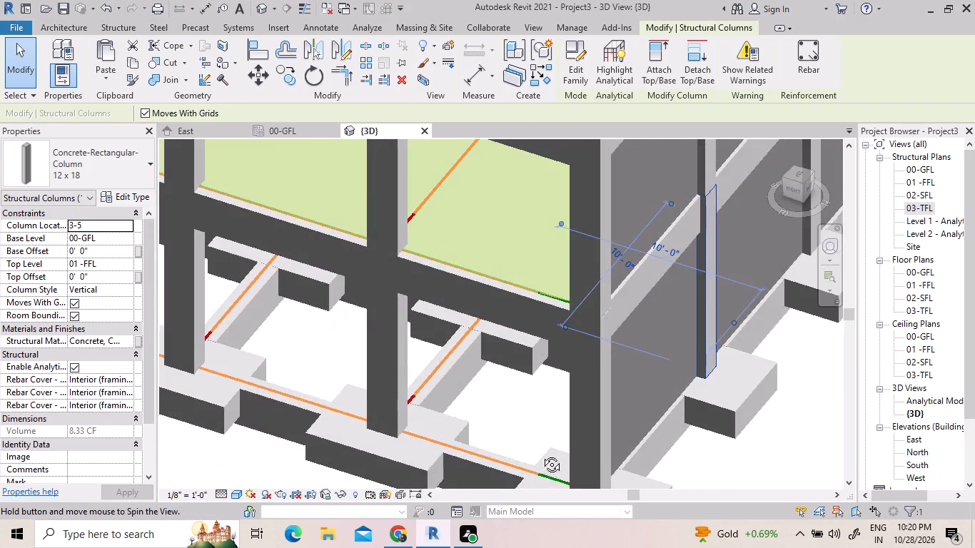
middle_click_drag(541, 454, 470, 423, "shift")
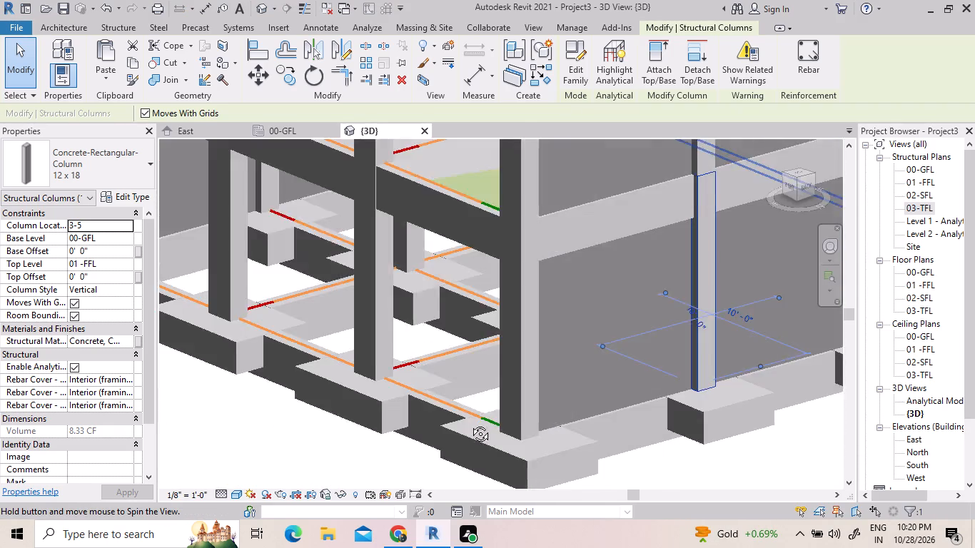
middle_click_drag(470, 423, 465, 417, "shift")
scroll(686, 374, "up", 1, "shift")
scroll(676, 405, "down", 1, "shift")
middle_click_drag(675, 405, 503, 356, "shift")
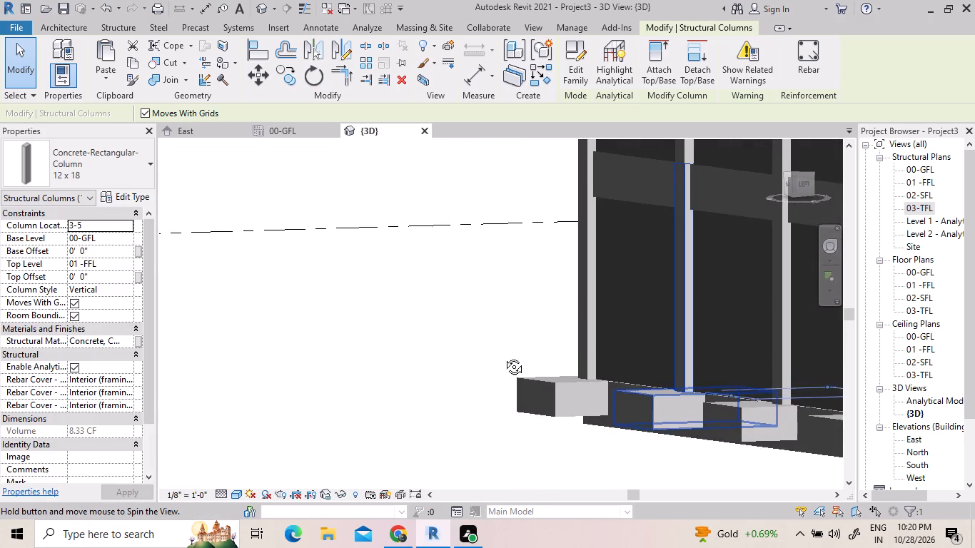
middle_click_drag(503, 356, 792, 322, "shift")
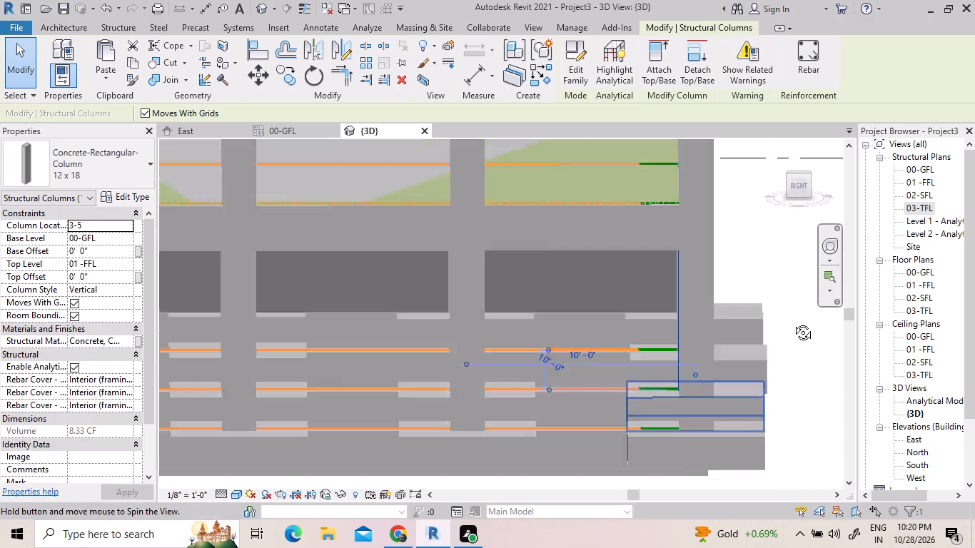
middle_click_drag(792, 322, 799, 318, "shift")
scroll(625, 374, "down", 3, "shift")
scroll(612, 473, "down", 3)
scroll(565, 328, "down", 2)
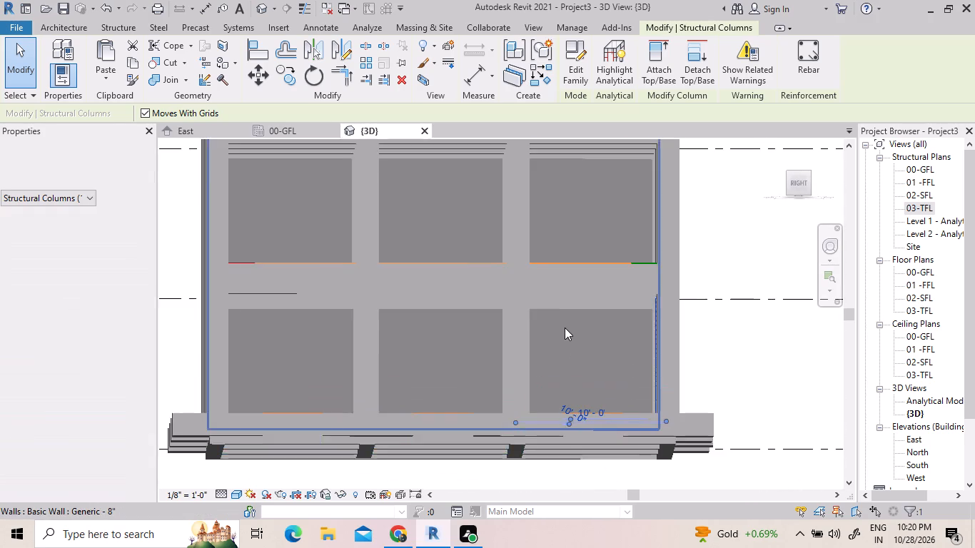
scroll(565, 328, "down", 5)
middle_click_drag(579, 341, 555, 423, "shift")
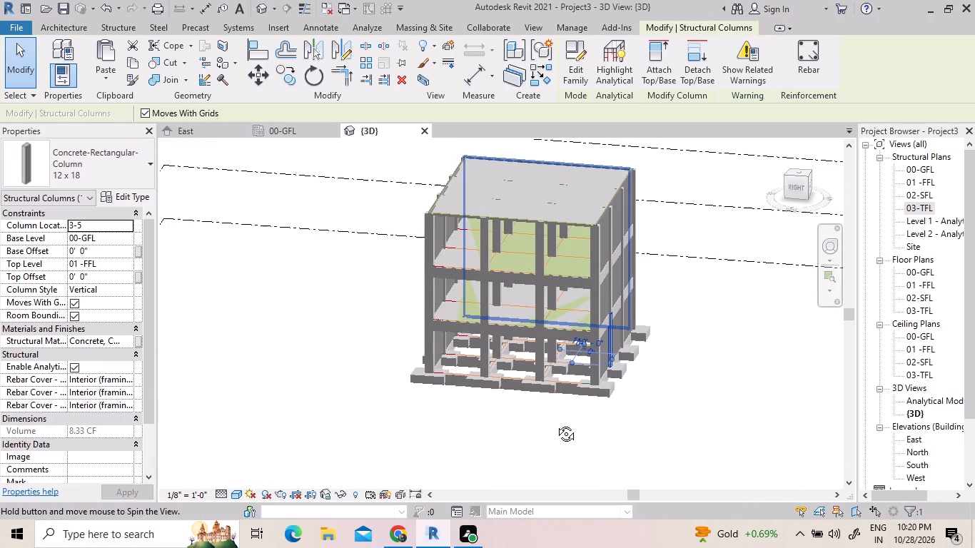
Delete the selected 12 x 18 concrete column at grid 3-5 on the lowest storey.
left_click(586, 345)
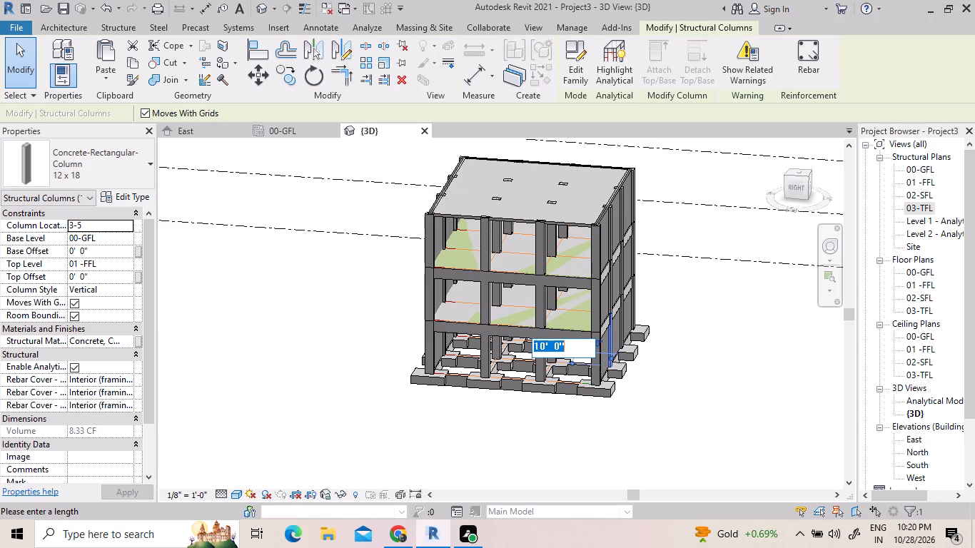
left_click(615, 357)
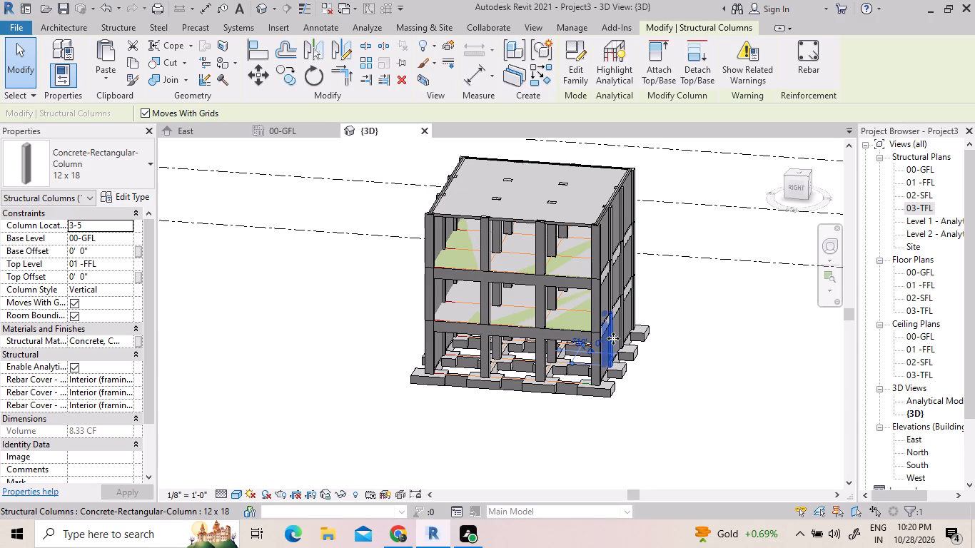
key("Delete")
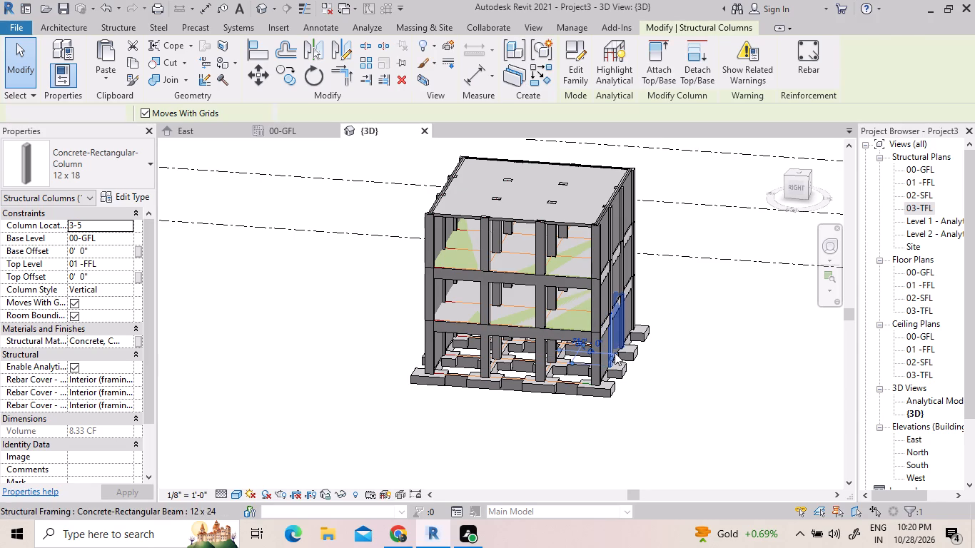
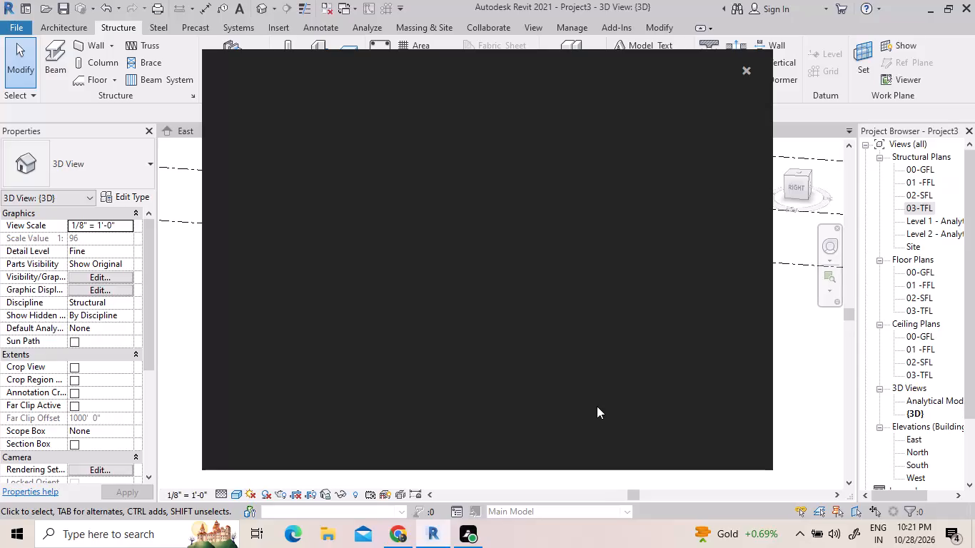
Examine the concrete frame, its columns and footings from several sides in 3D, checking them against the 00-GFL structural plan.
left_click(744, 66)
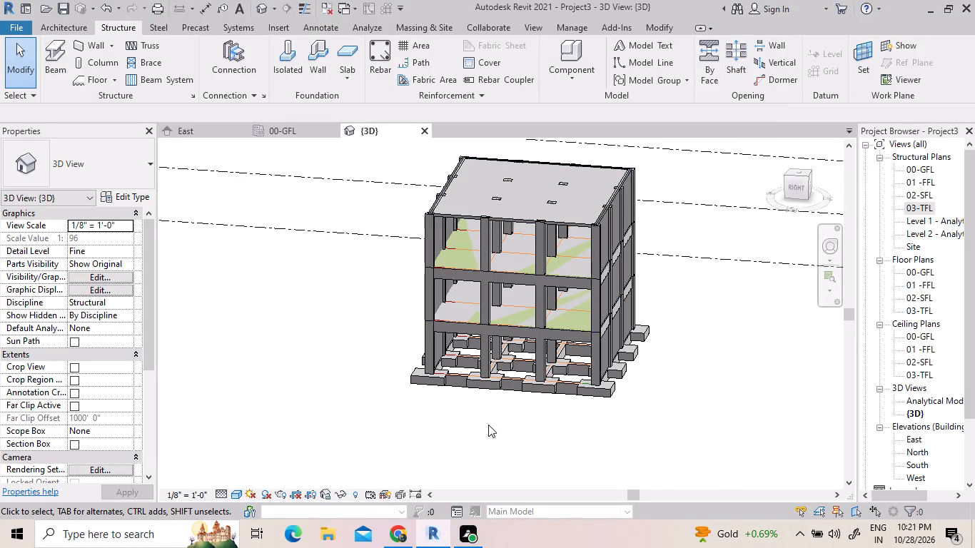
middle_click_drag(496, 416, 407, 399, "shift")
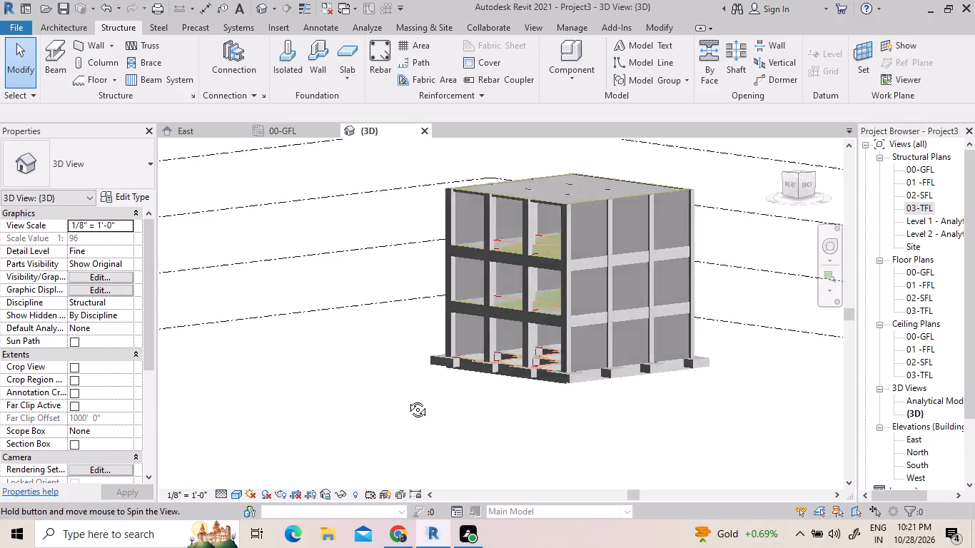
middle_click_drag(407, 399, 517, 382, "shift")
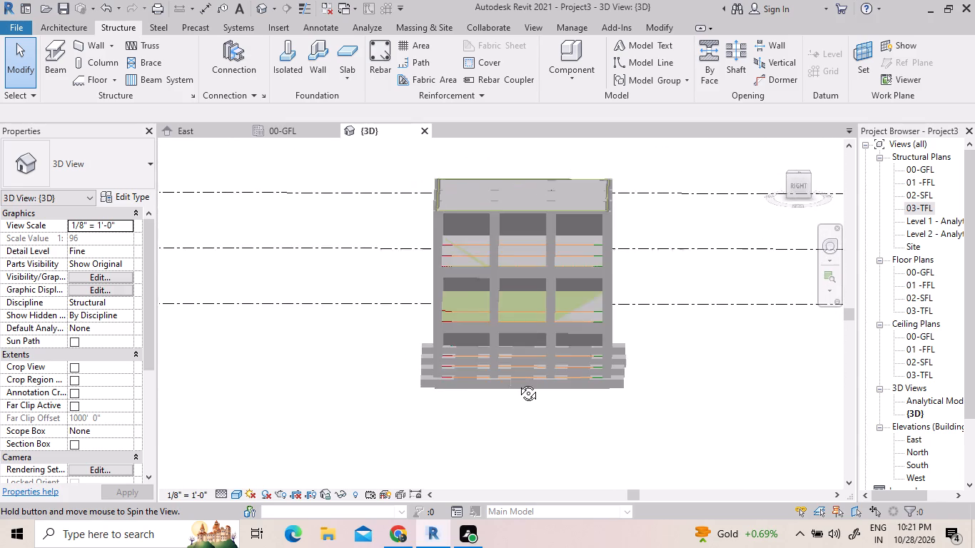
middle_click_drag(517, 382, 512, 385, "shift")
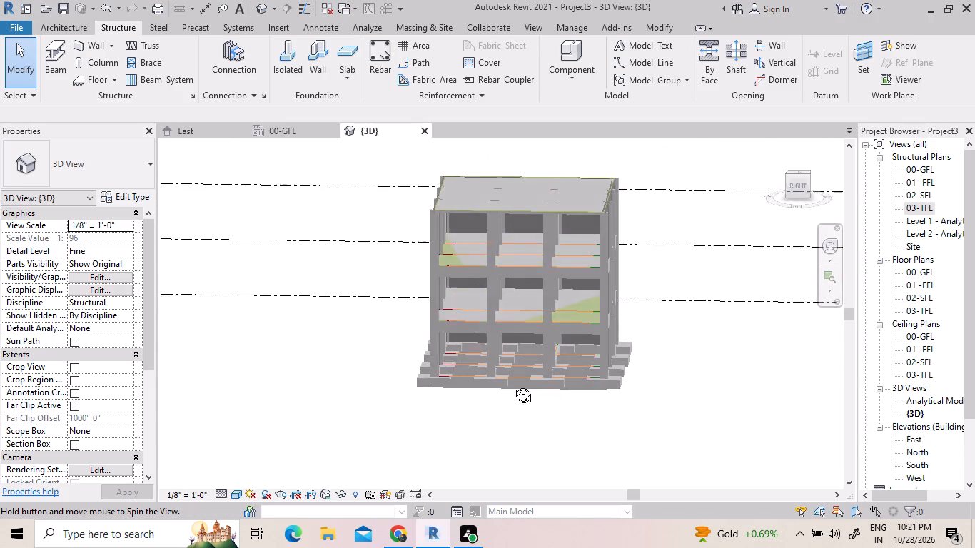
middle_click_drag(512, 385, 512, 379, "shift")
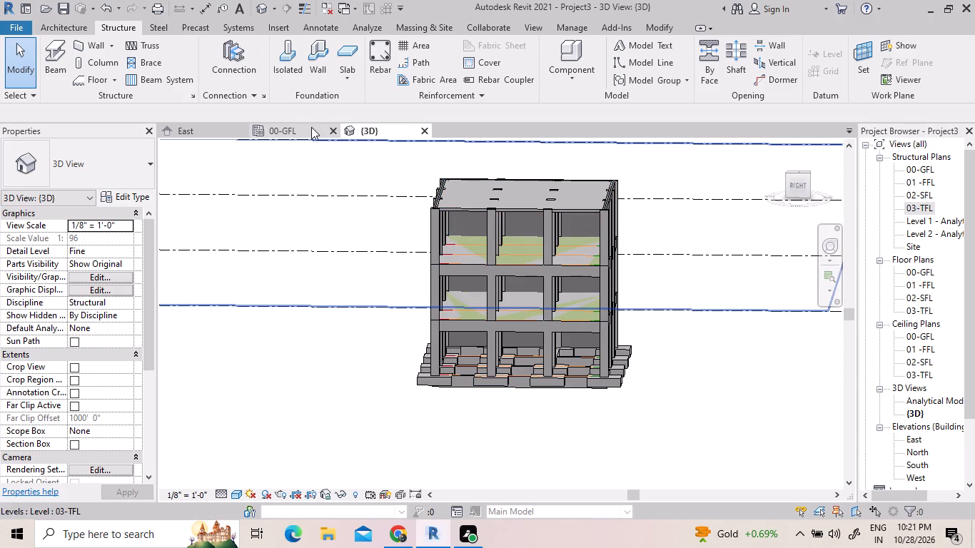
left_click(305, 129)
scroll(447, 328, "down", 2)
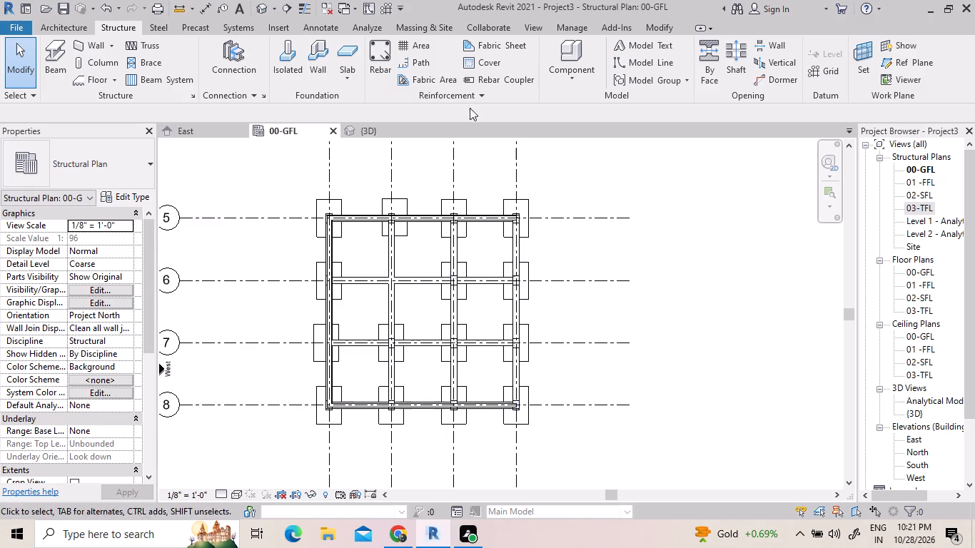
left_click(372, 127)
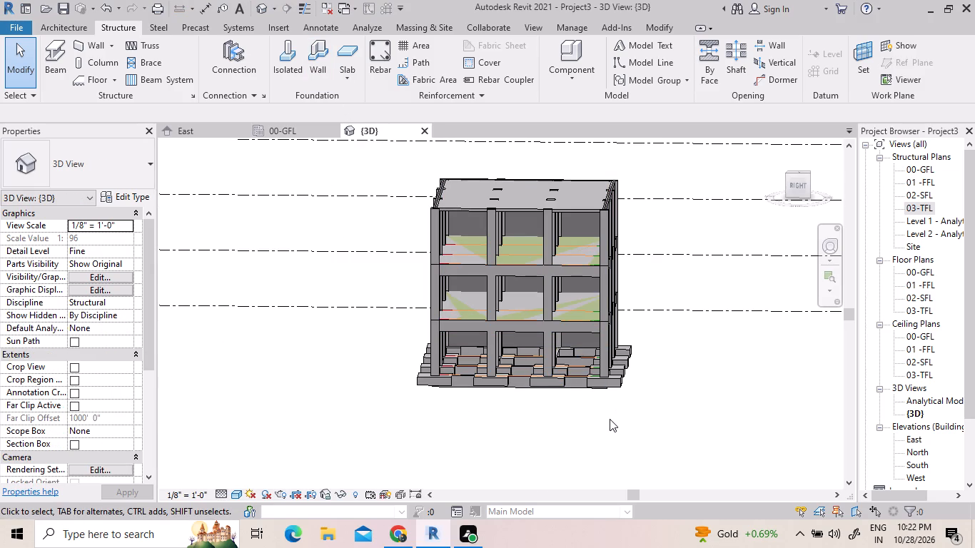
scroll(605, 427, "down", 2, "shift")
middle_click_drag(605, 427, 682, 387, "shift")
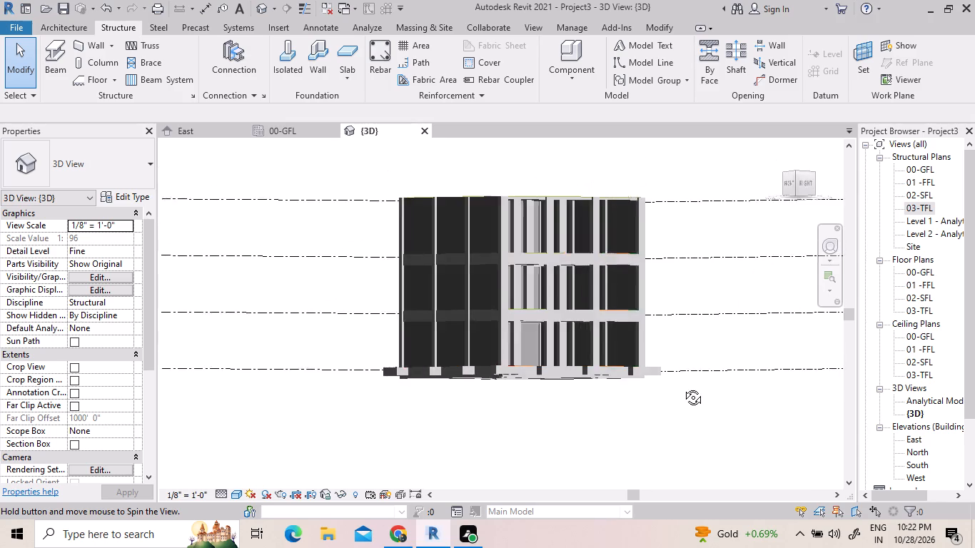
middle_click_drag(682, 387, 567, 459, "shift")
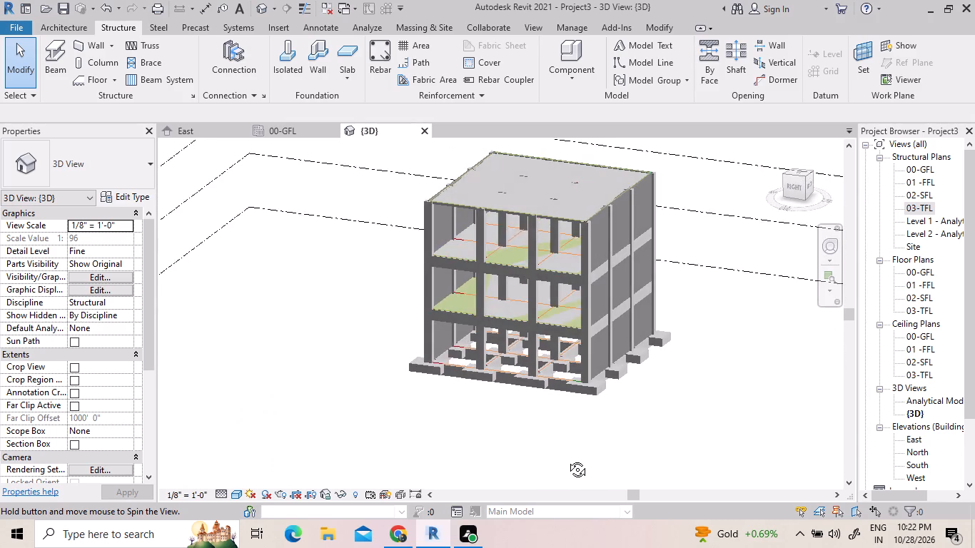
middle_click_drag(567, 459, 594, 442, "shift")
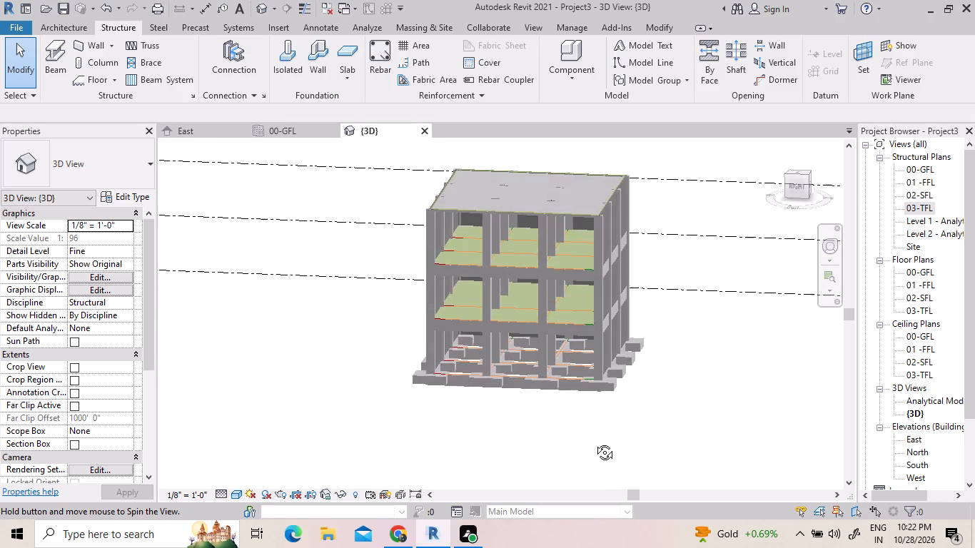
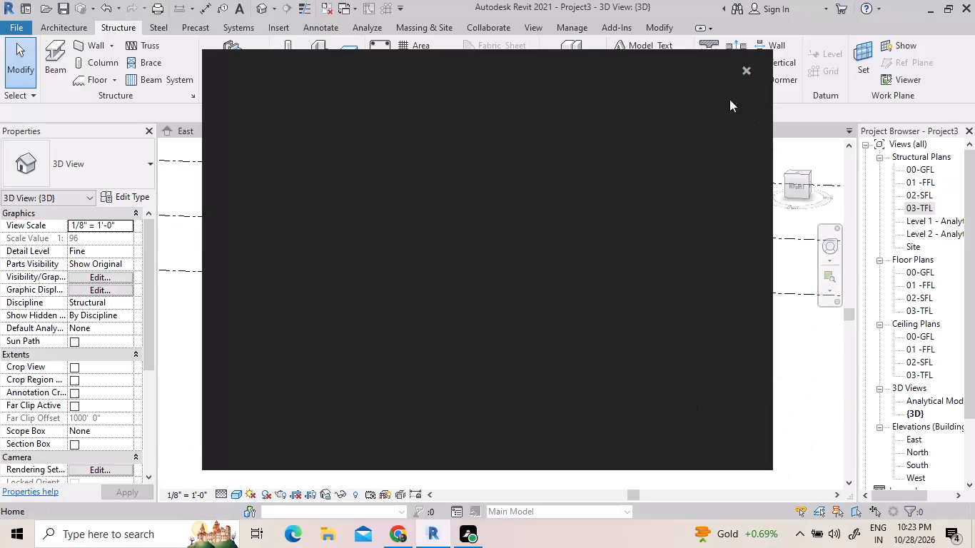
Save the model as a project file named 28 OCT NIGHT in the FUJI folder under REVIT STRUCTURE on the Desktop.
left_click(749, 71)
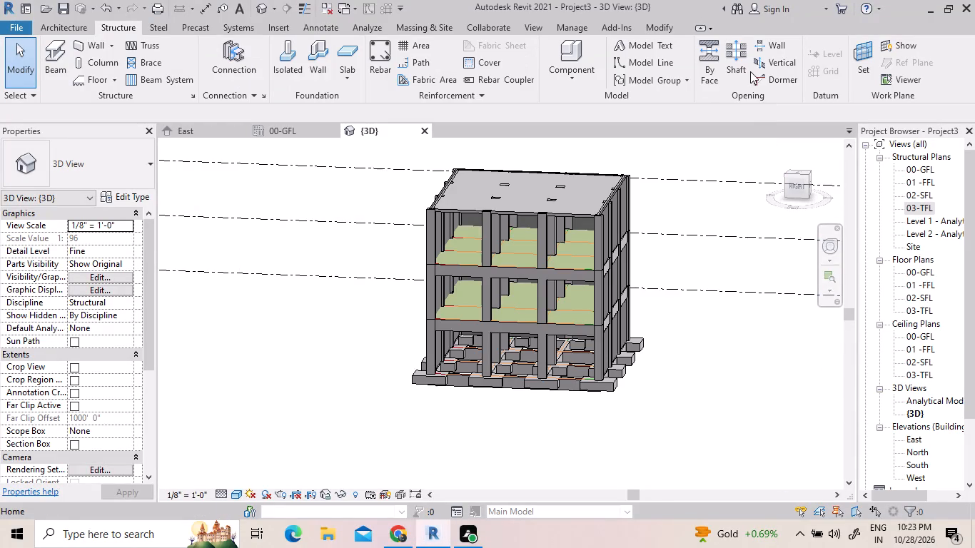
left_click(15, 29)
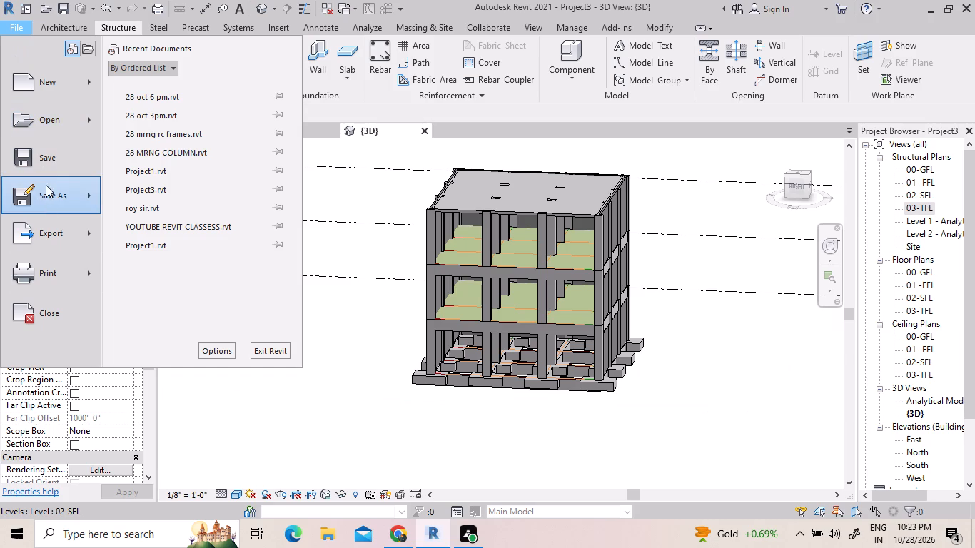
left_click(51, 194)
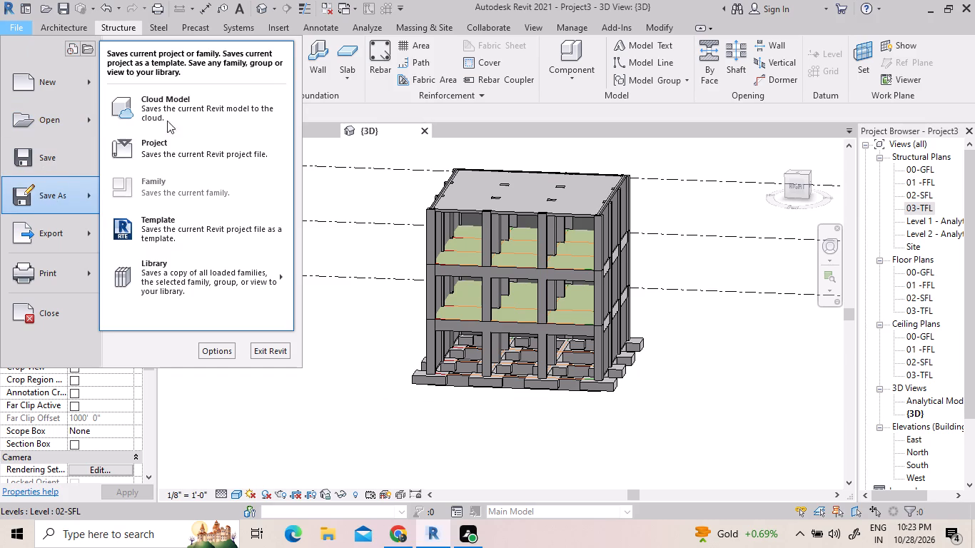
left_click(178, 166)
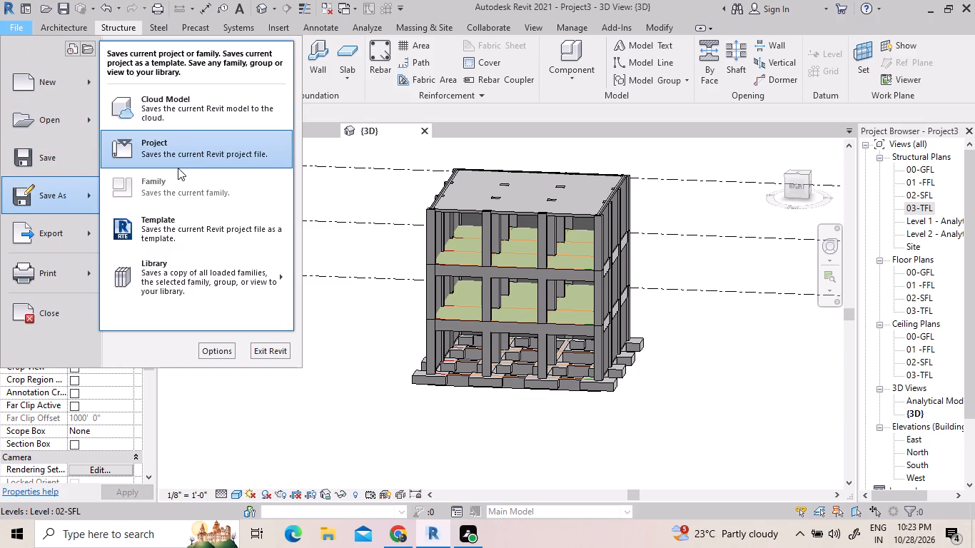
double_click(183, 153)
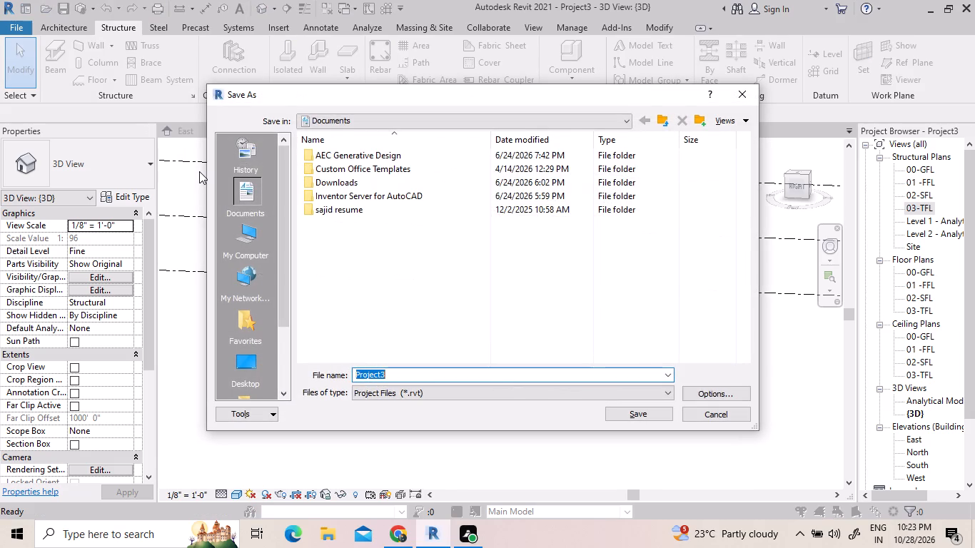
scroll(251, 356, "down", 2)
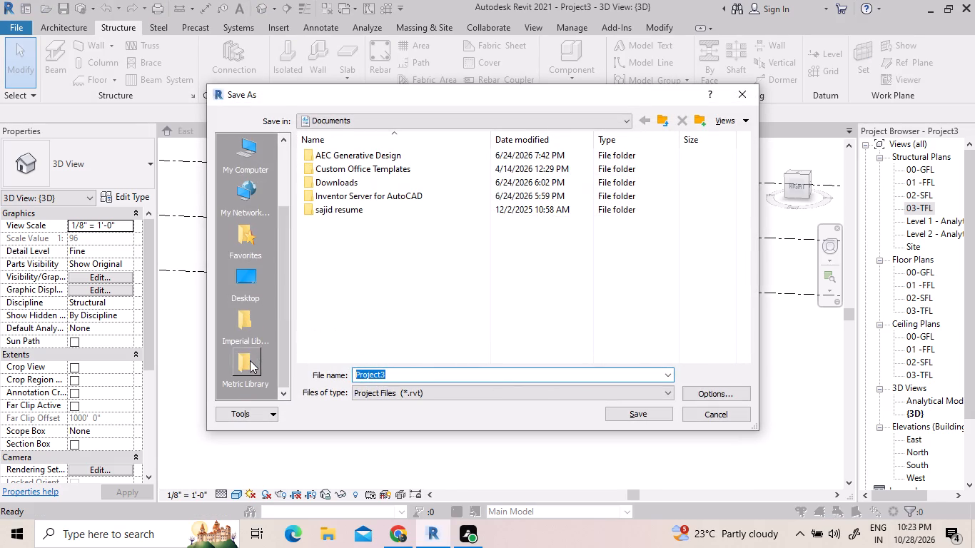
double_click(255, 298)
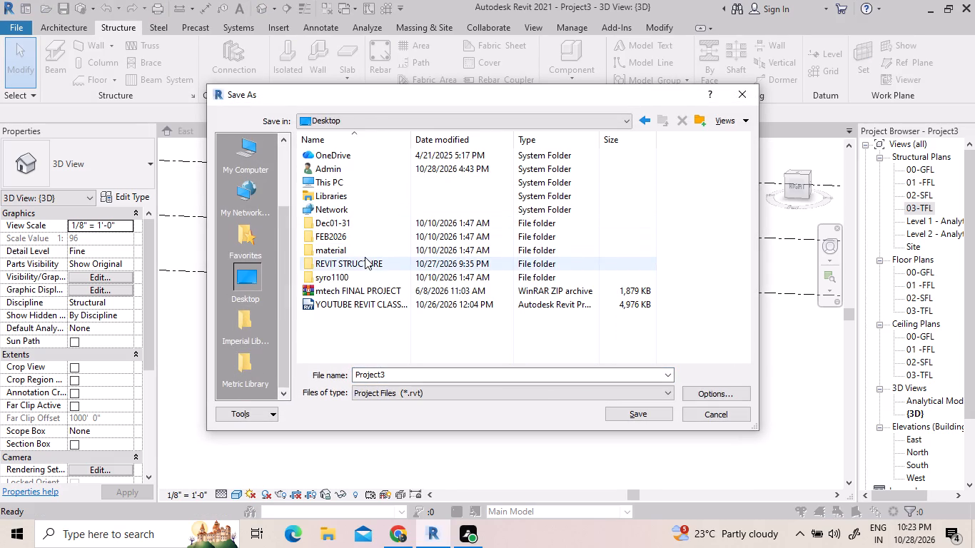
double_click(365, 257)
double_click(398, 154)
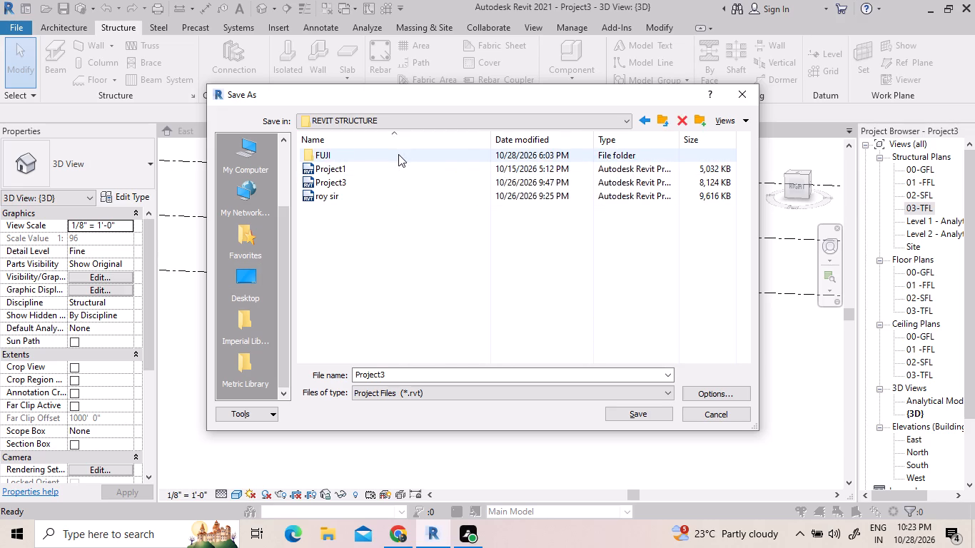
left_click(385, 375)
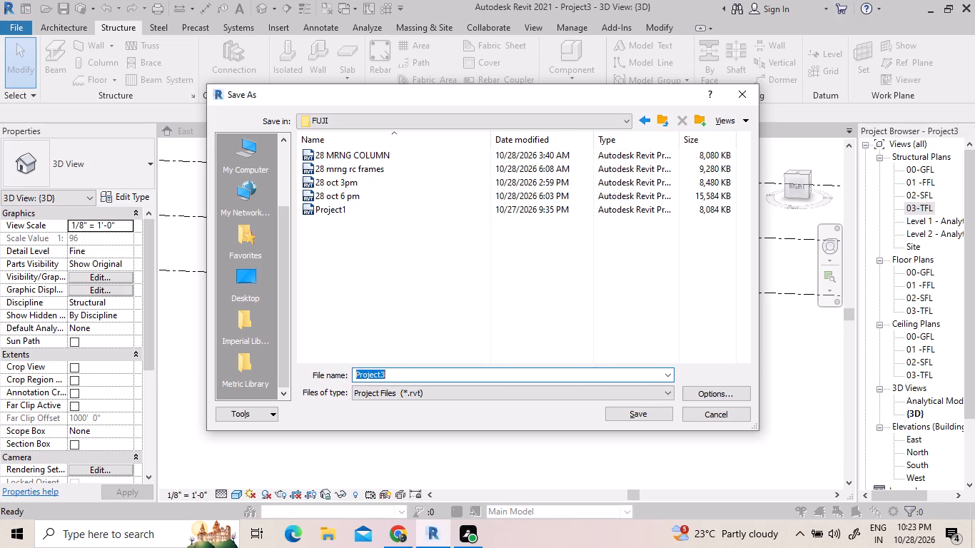
type("28")
key("space")
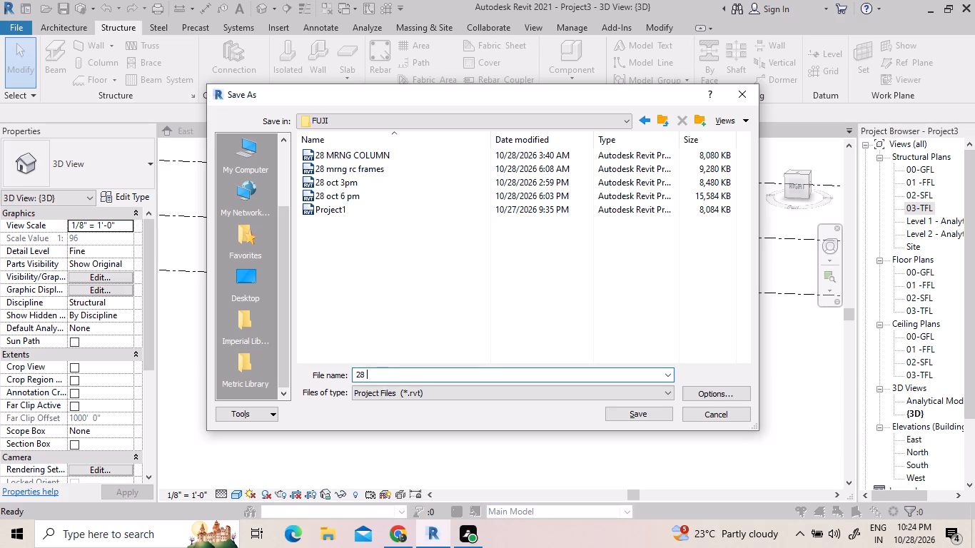
type("OCT")
key("space")
type("NIGHT")
left_click(631, 418)
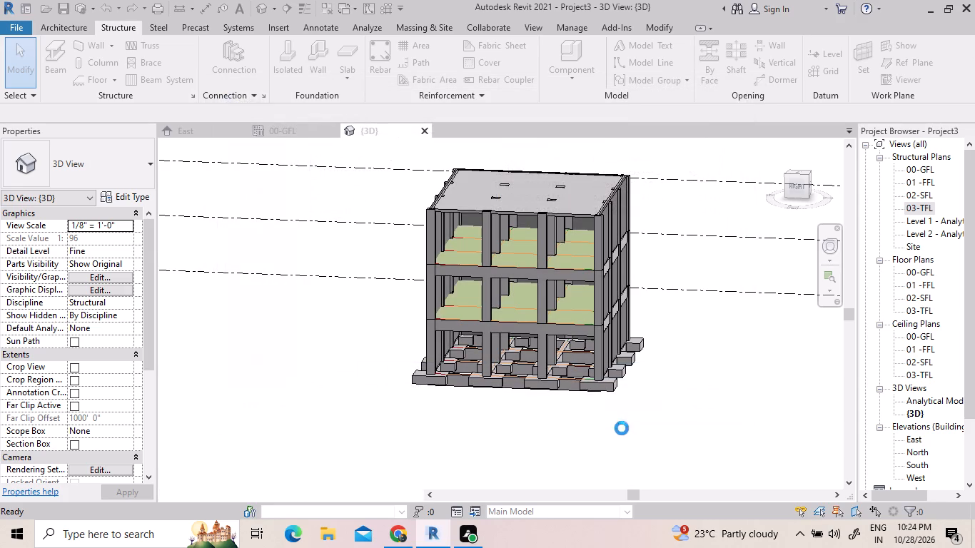